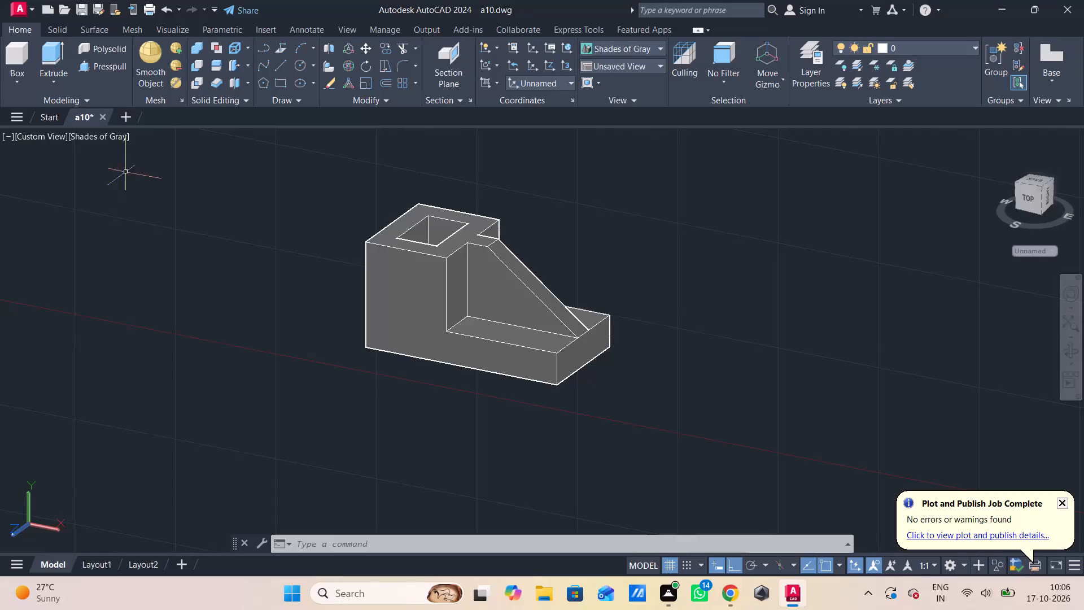
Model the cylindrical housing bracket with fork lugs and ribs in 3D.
Create a new drawing and set its view to Front.
click(113, 124)
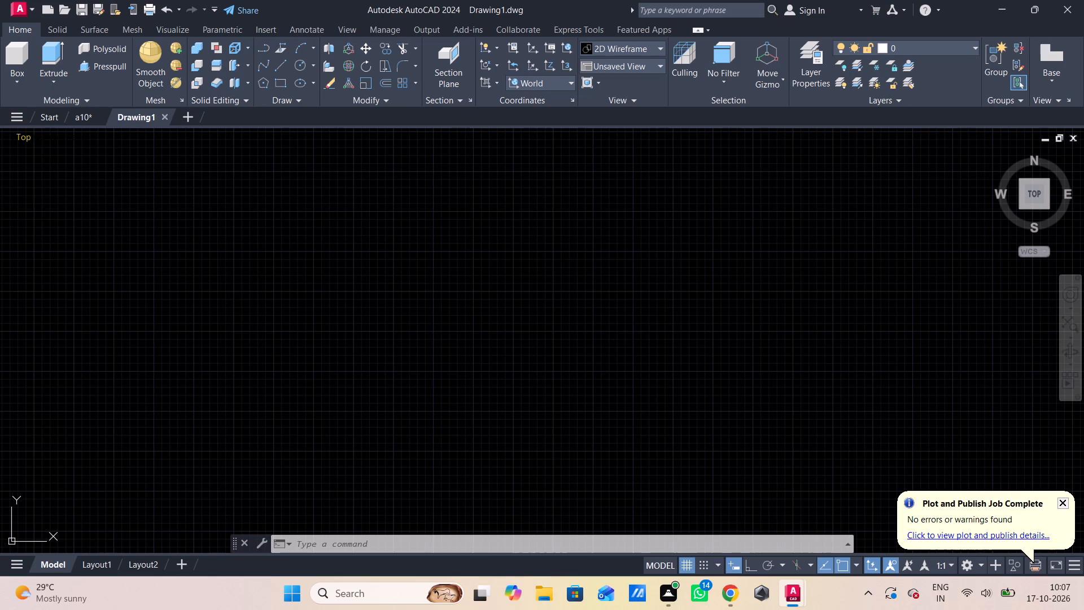
click(18, 135)
click(58, 233)
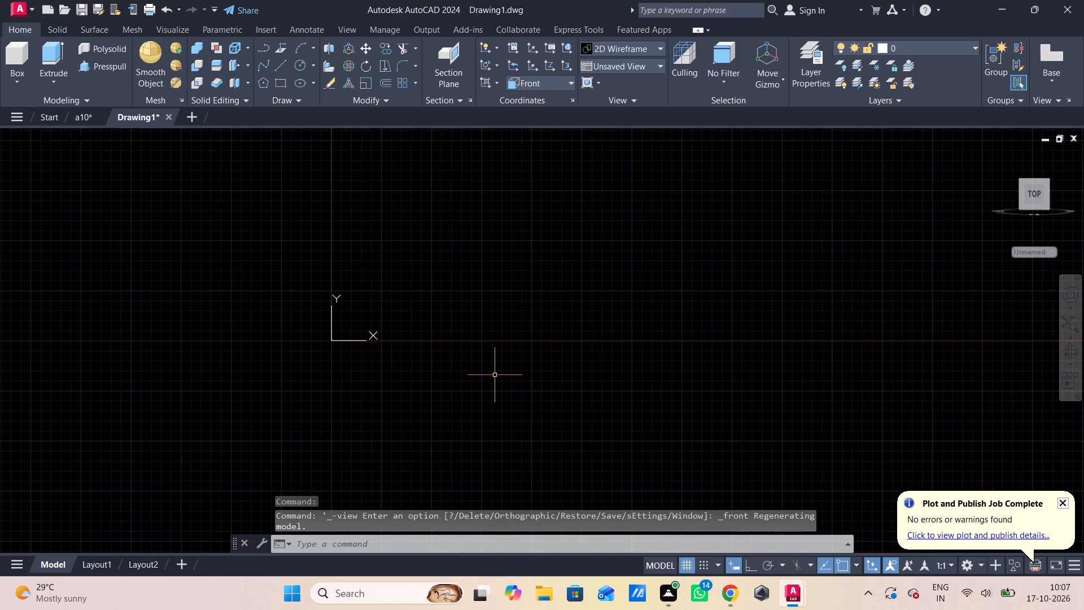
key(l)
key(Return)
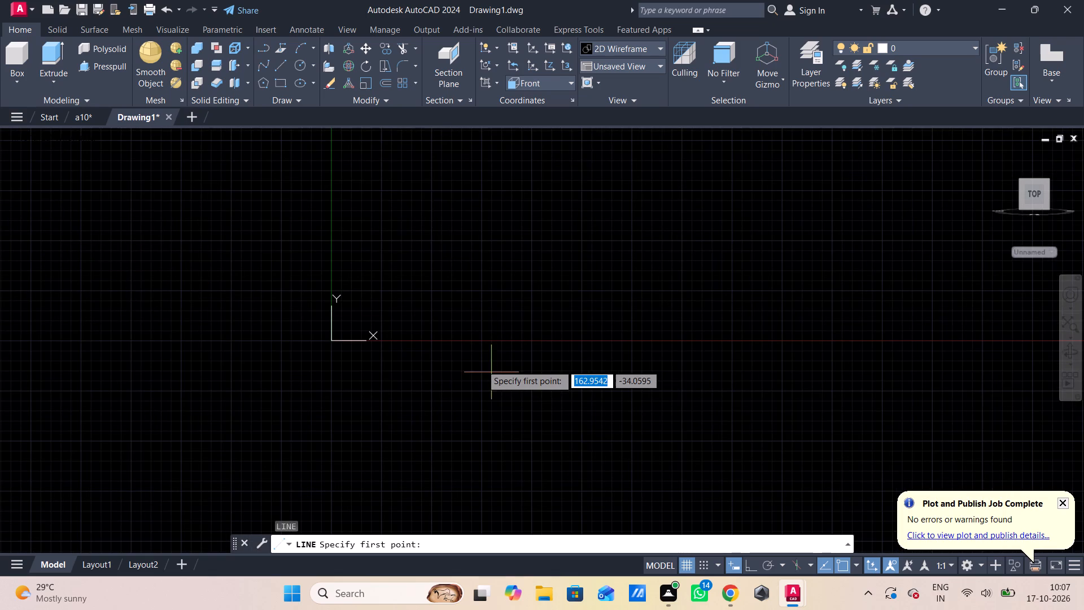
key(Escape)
Draw a circle of radius 18 centred at about X 235, Y 71, up and to the right of the origin.
text(c)
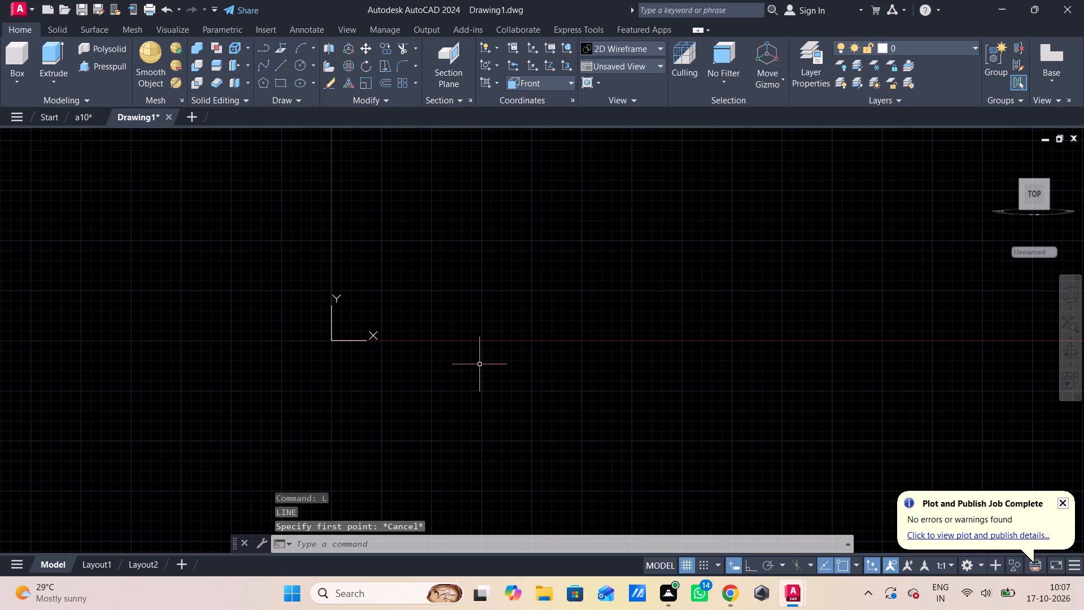
key(space)
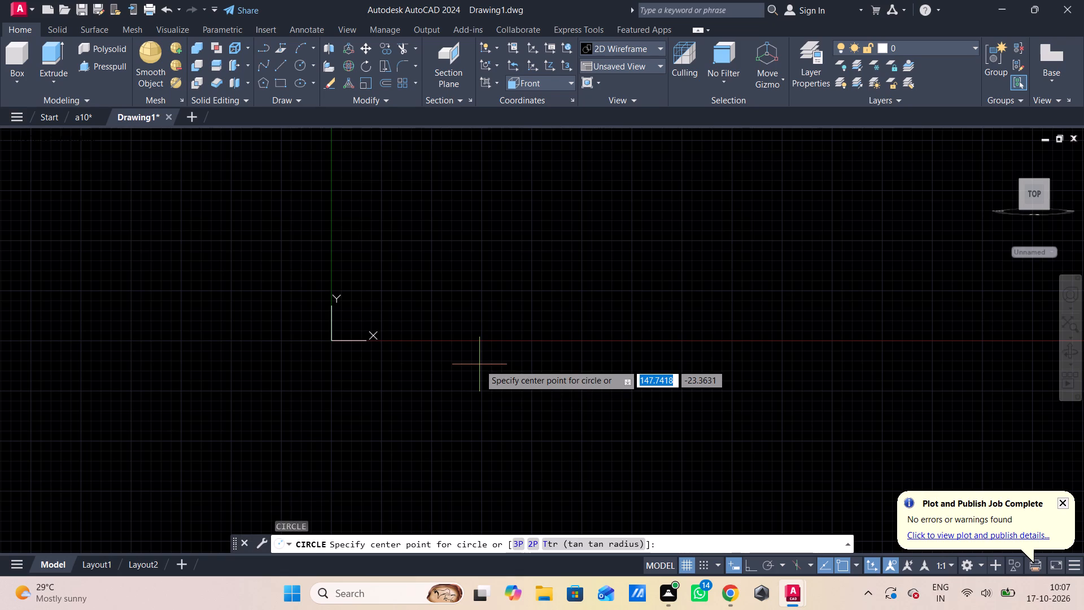
click(566, 269)
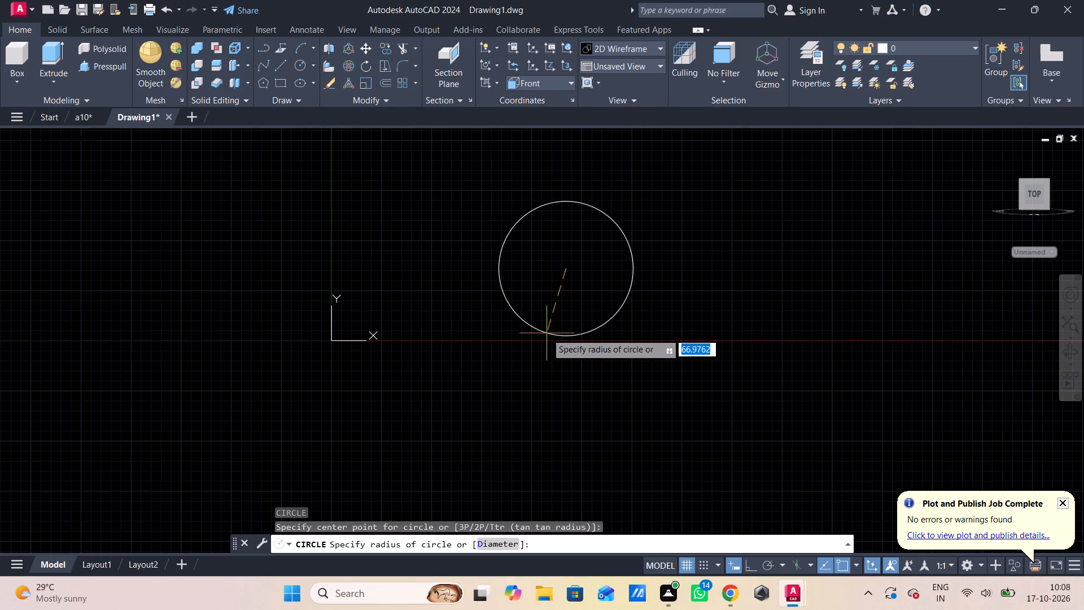
key(1)
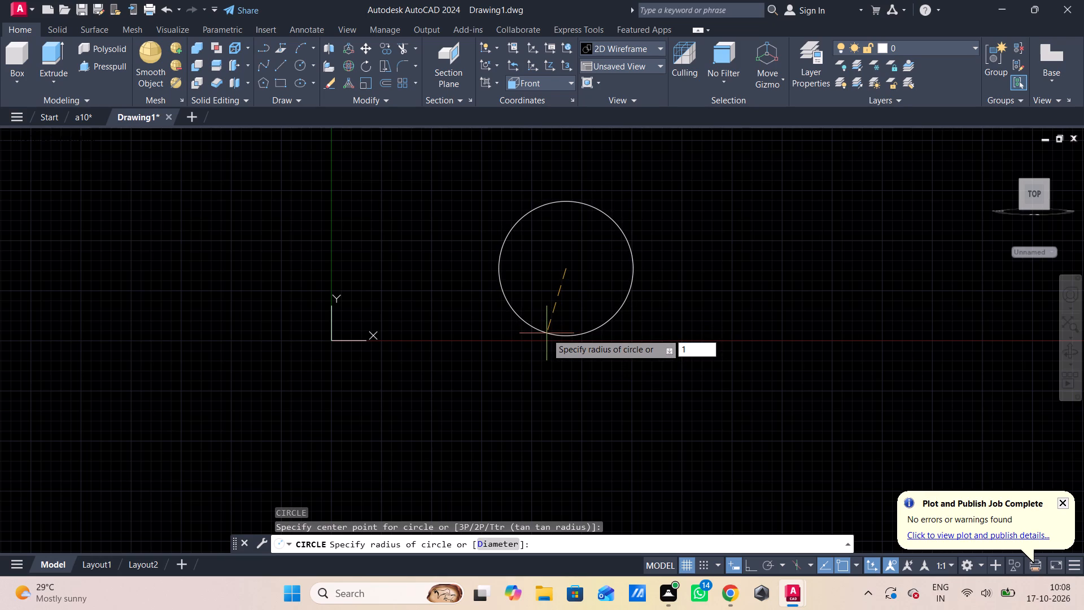
key(8)
key(Return)
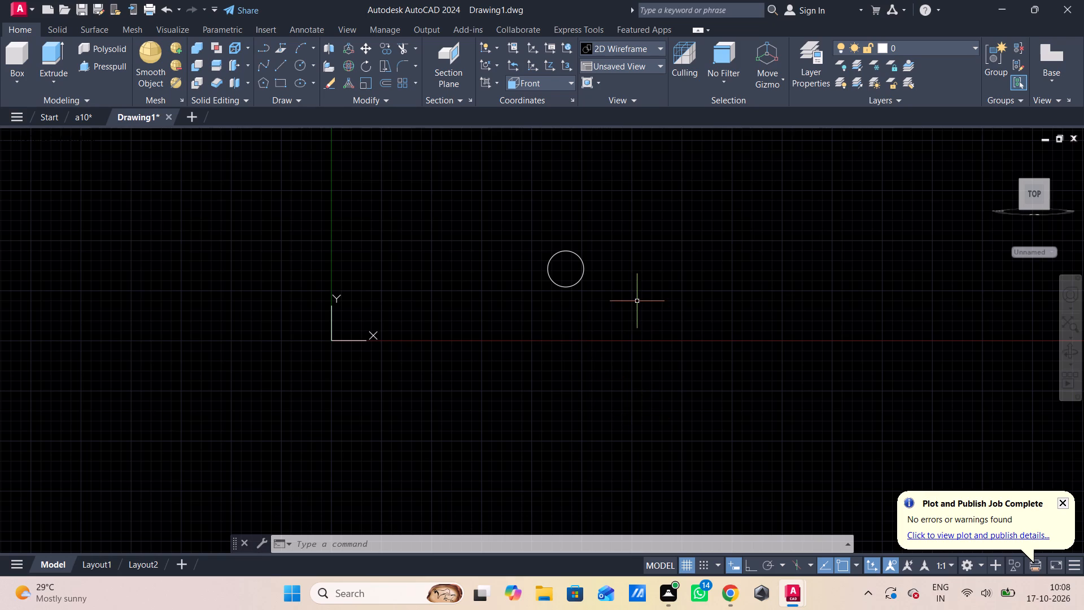
Draw a concentric circle of radius 22 around the 18-radius circle.
text(c)
key(space)
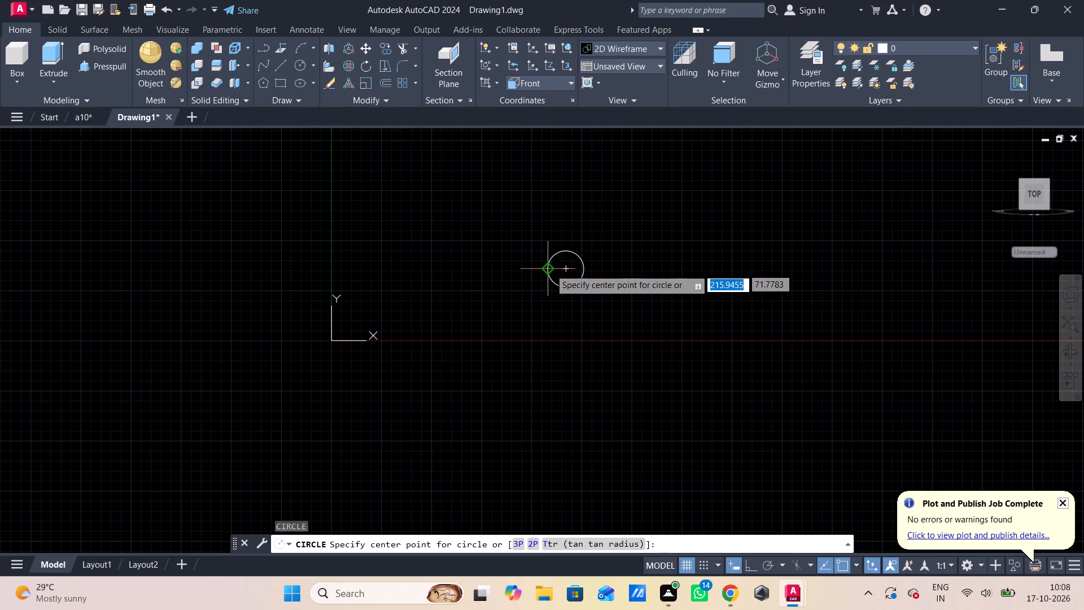
click(565, 265)
text(22)
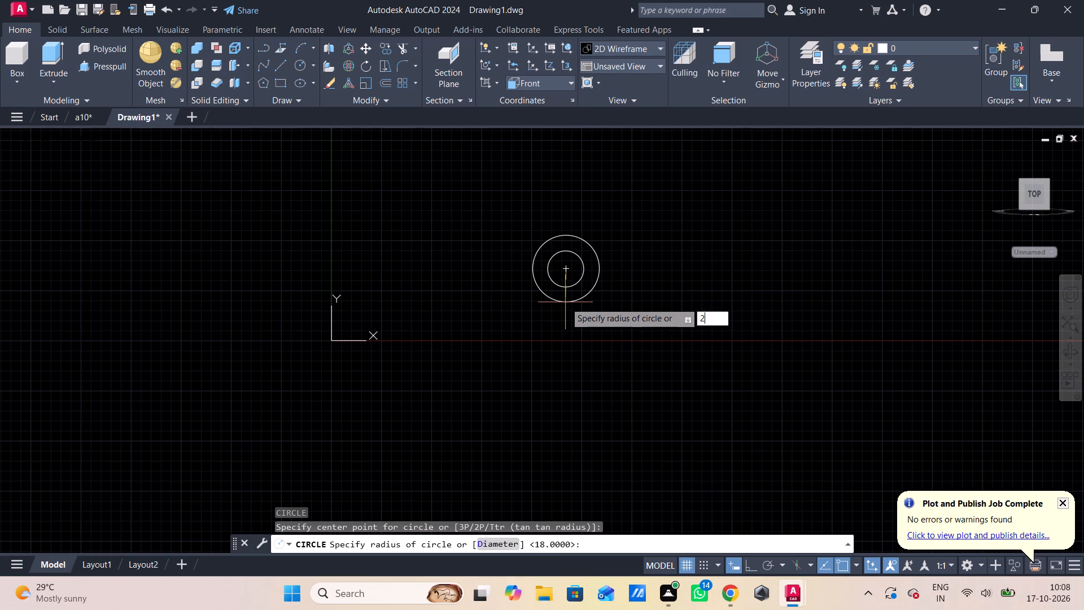
key(Return)
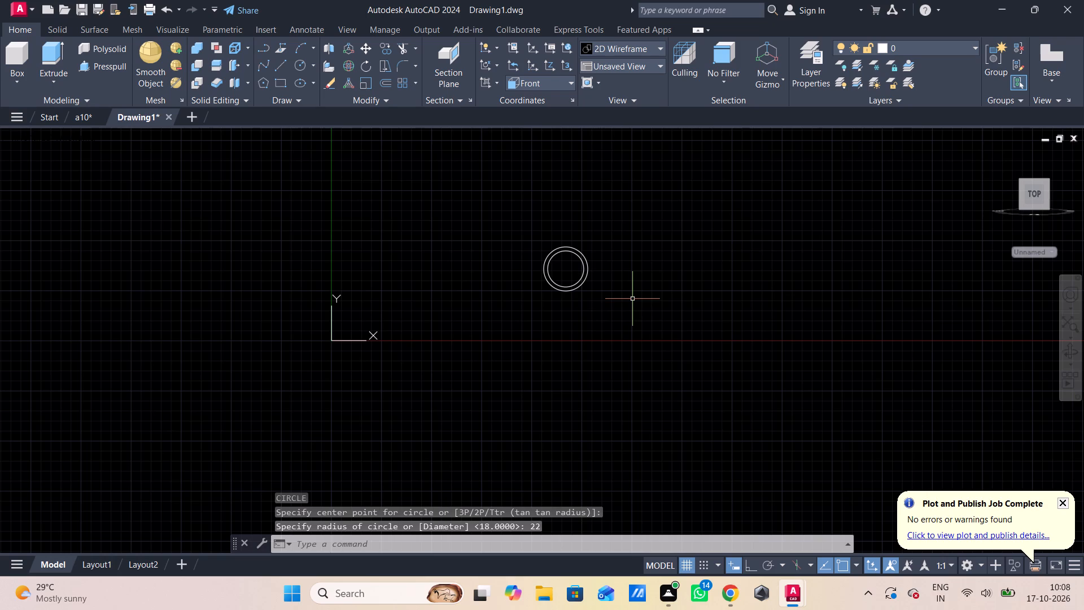
Draw a separate circle of radius 6 between the Y axis and the large concentric circles, slightly lower than their centre.
scroll(633, 298, up, 1)
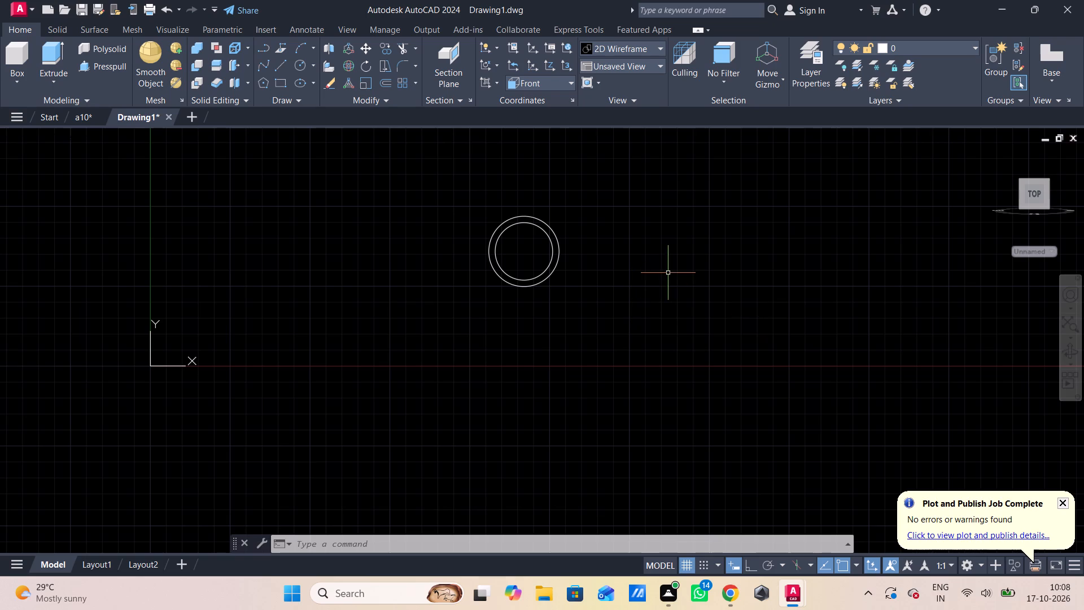
middle_drag(551, 267, 704, 310)
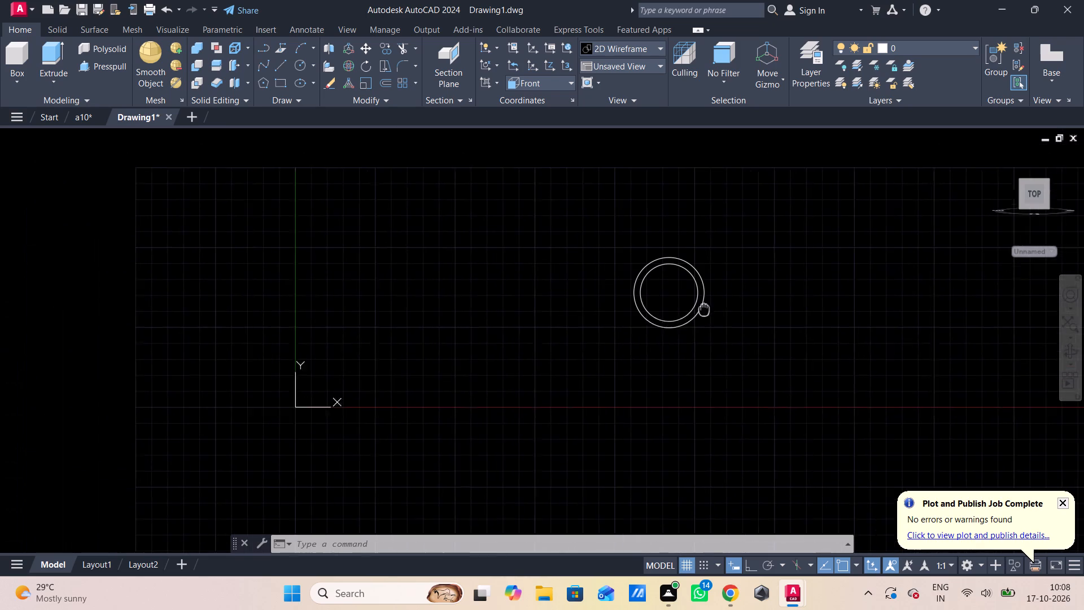
middle_drag(704, 310, 723, 310)
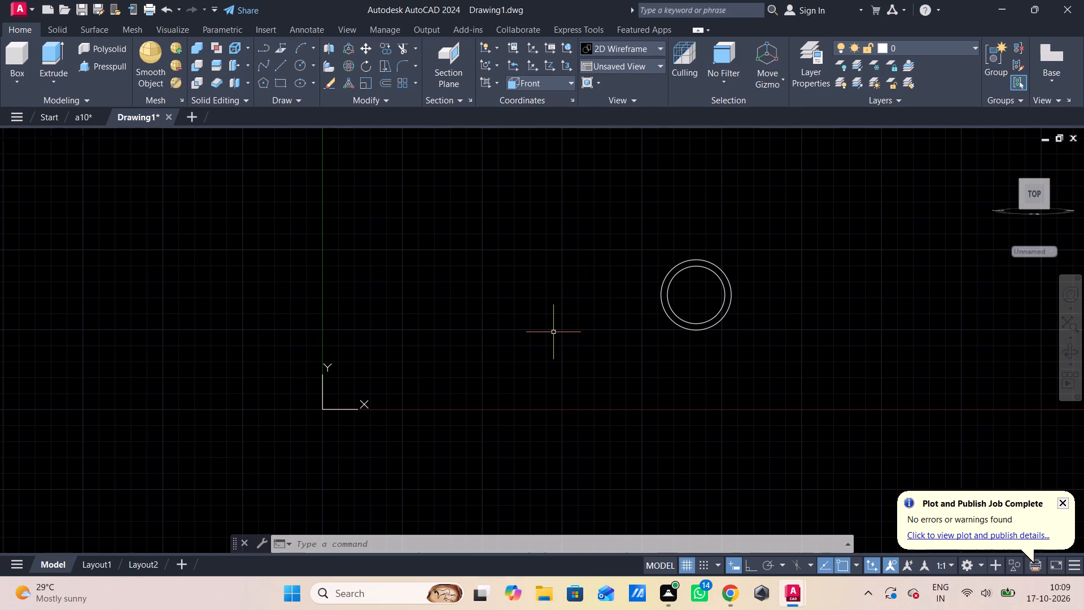
text(c)
key(space)
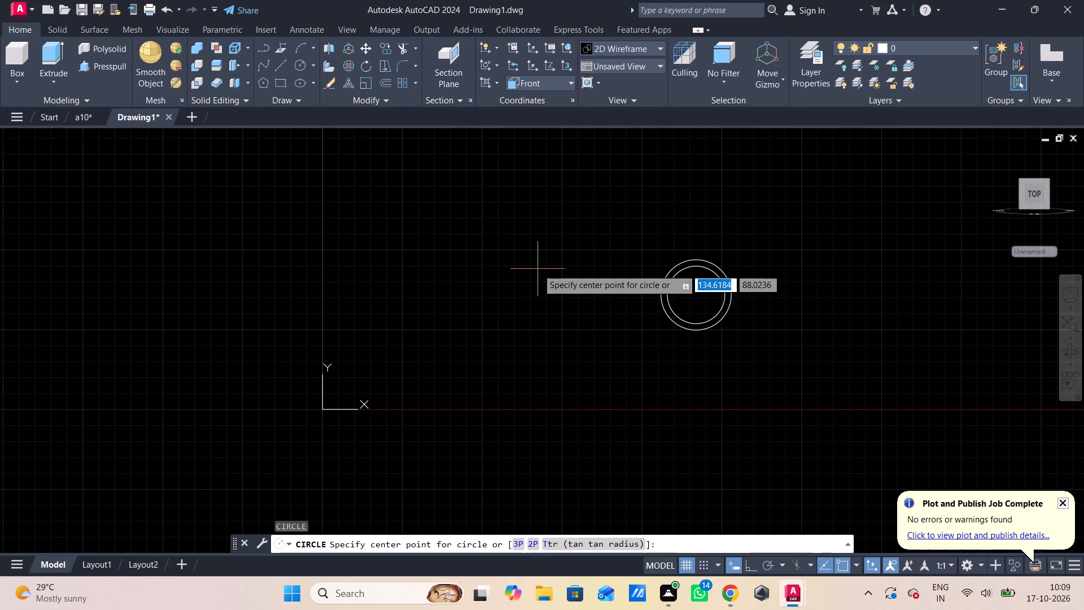
middle_drag(550, 253, 594, 250)
click(522, 302)
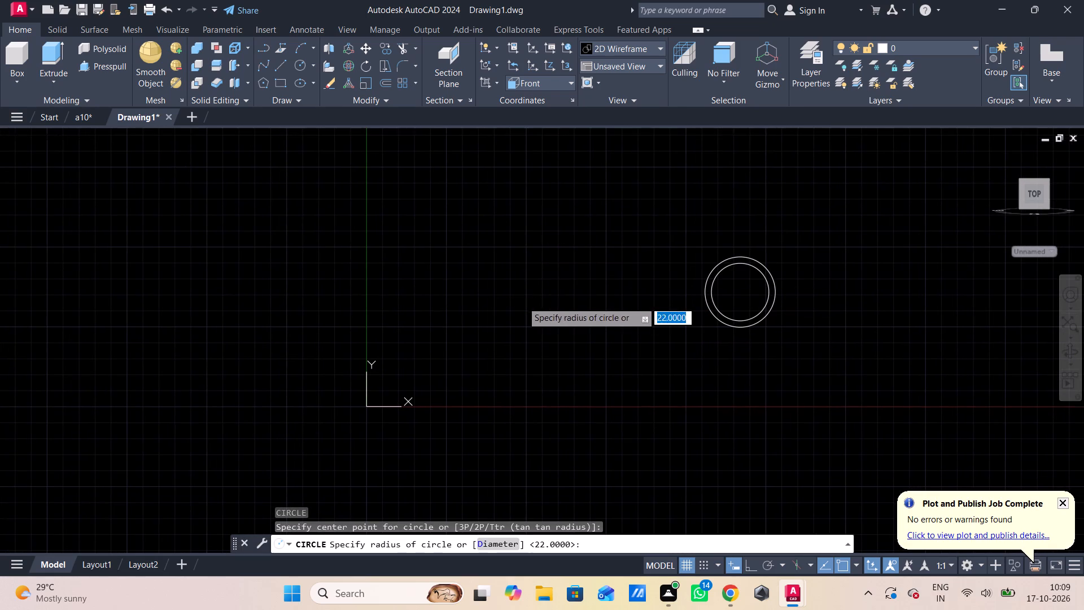
key(6)
key(Return)
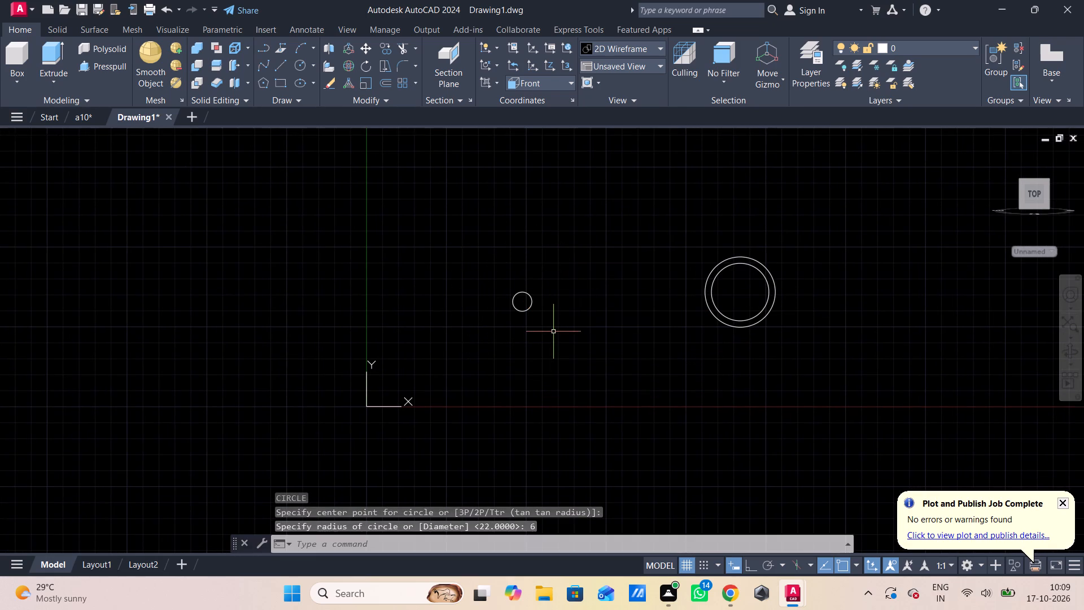
Draw a concentric circle of radius 11 around the 6-radius circle.
key(space)
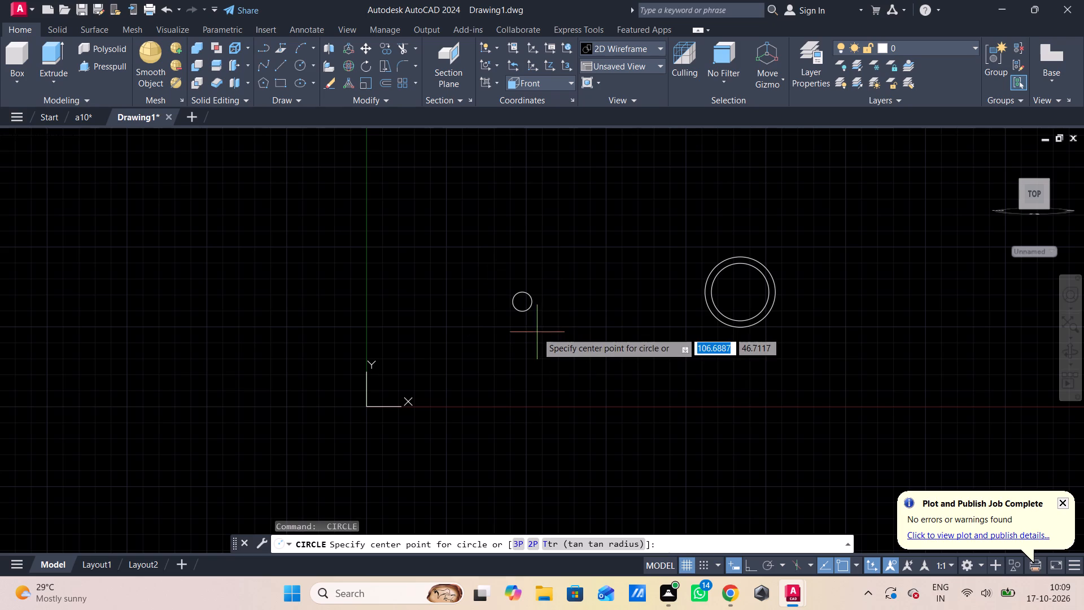
click(526, 304)
text(11)
key(Return)
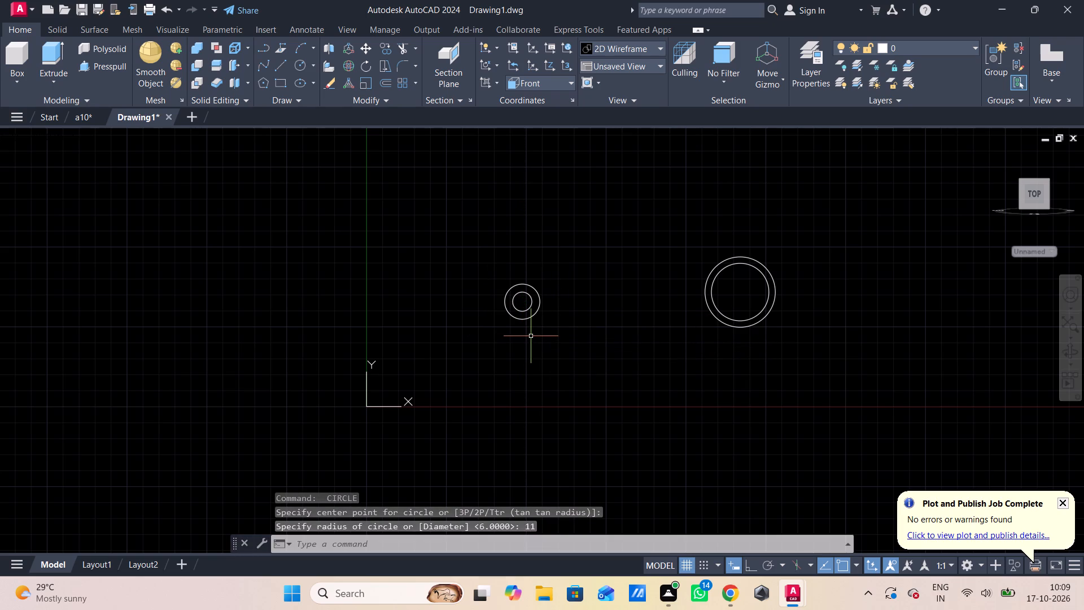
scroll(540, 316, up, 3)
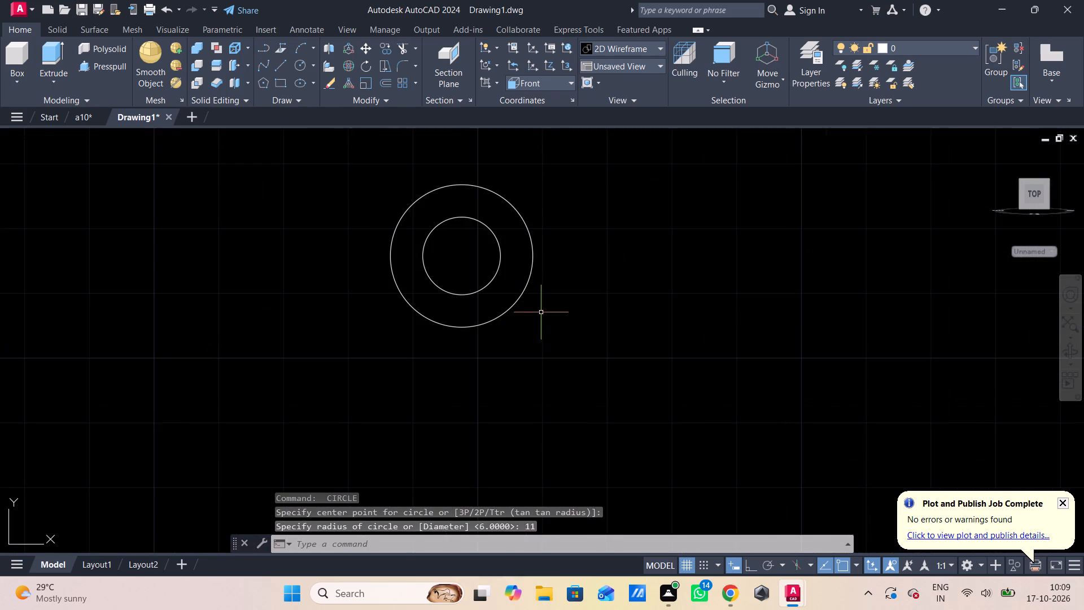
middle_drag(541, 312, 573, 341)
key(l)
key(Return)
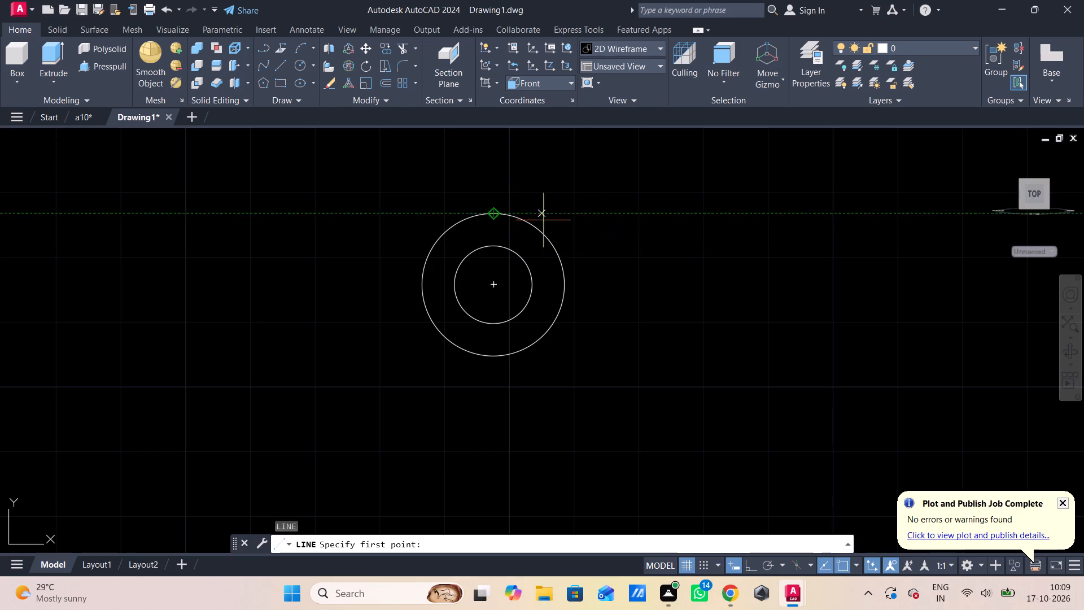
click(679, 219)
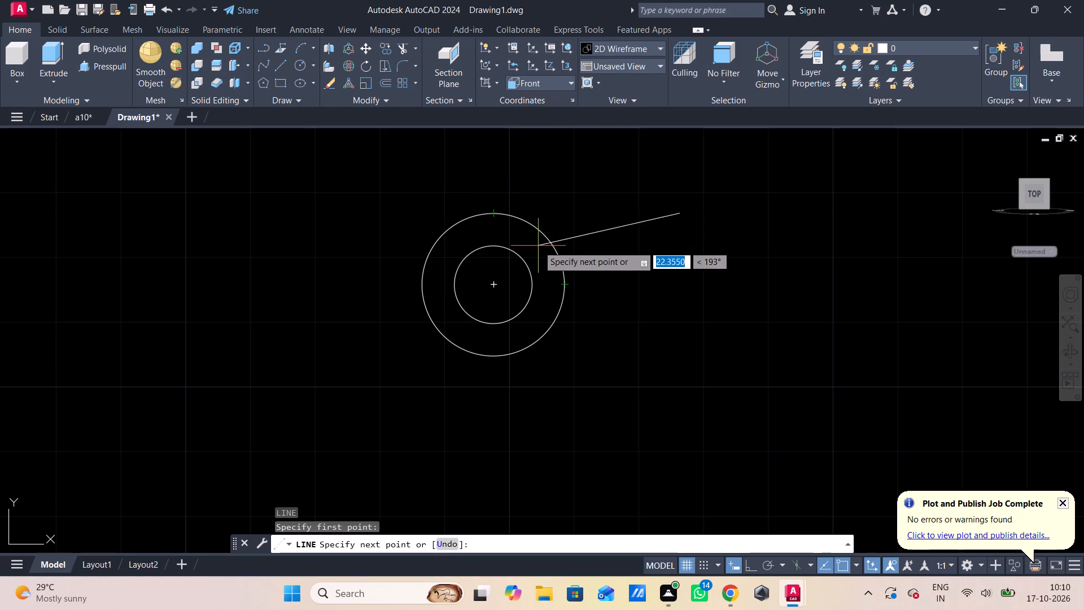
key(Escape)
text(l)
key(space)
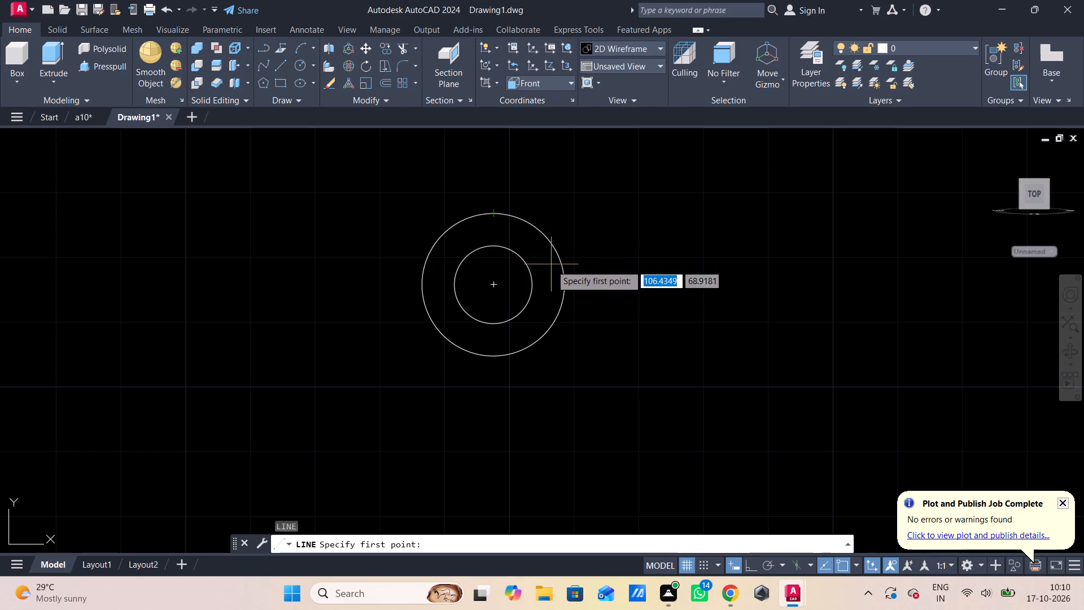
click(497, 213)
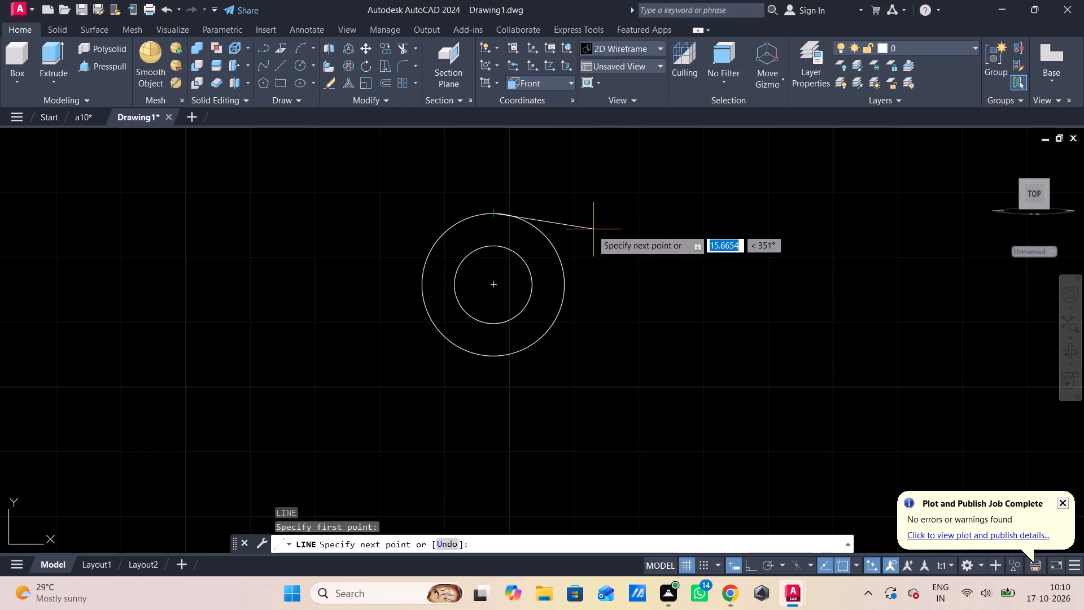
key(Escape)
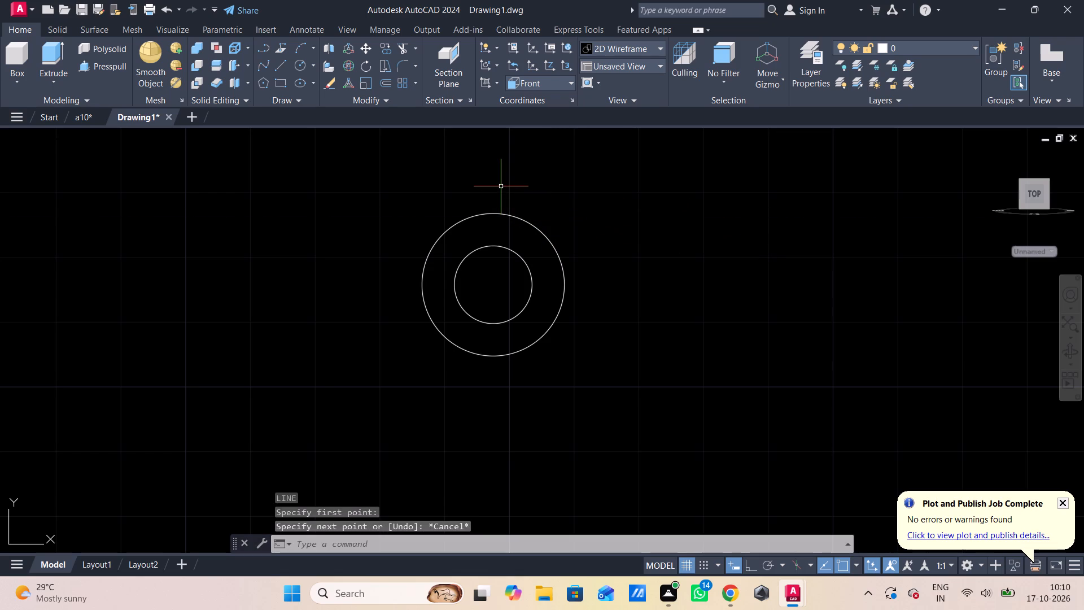
Start a line near the top of the 11-radius circle with Ortho mode turned on.
key(l)
key(space)
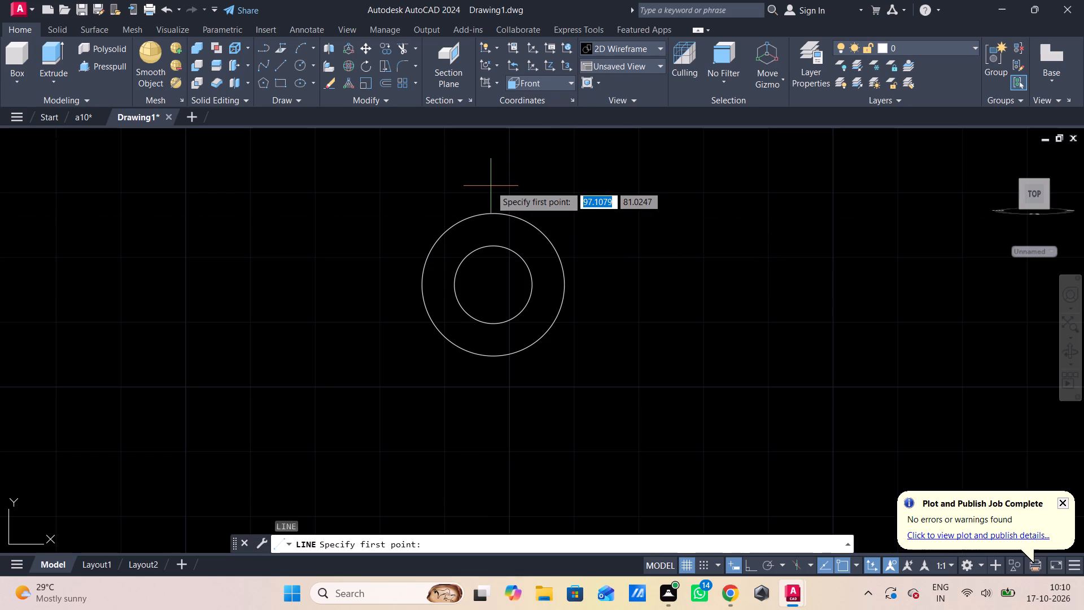
key(F8)
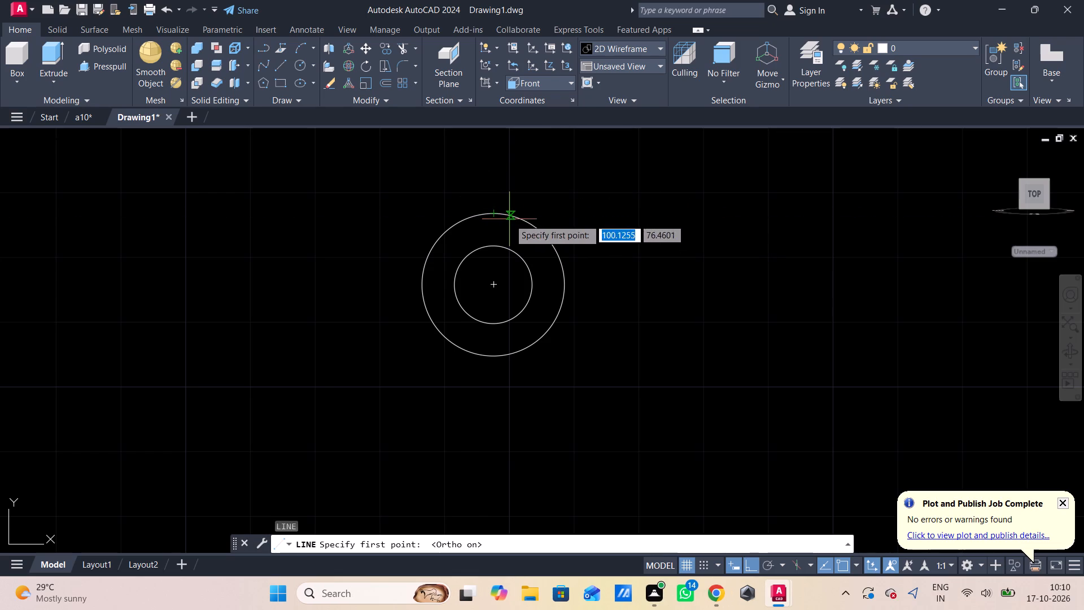
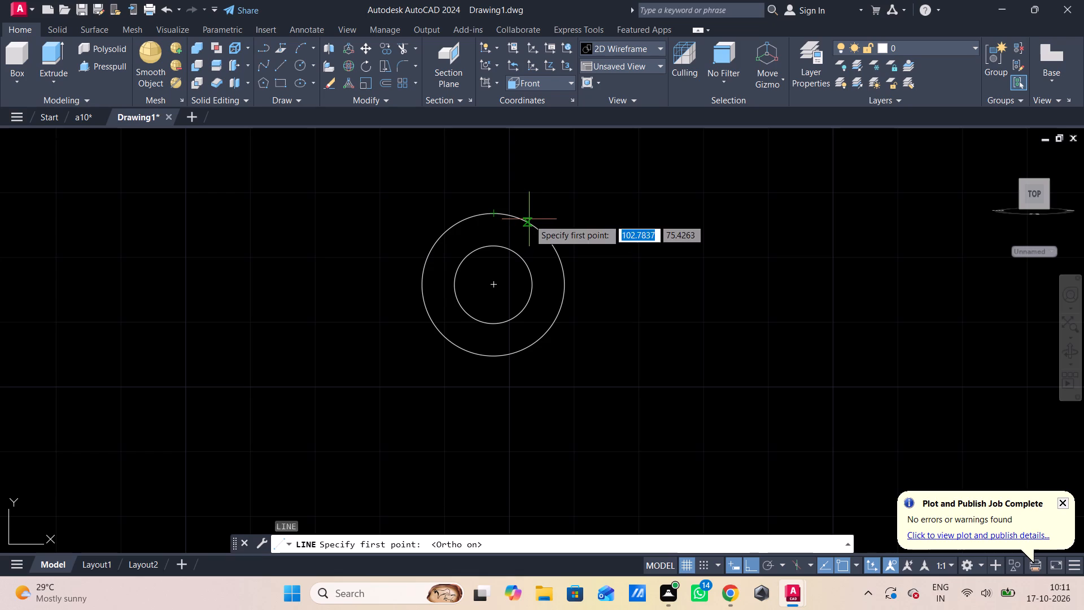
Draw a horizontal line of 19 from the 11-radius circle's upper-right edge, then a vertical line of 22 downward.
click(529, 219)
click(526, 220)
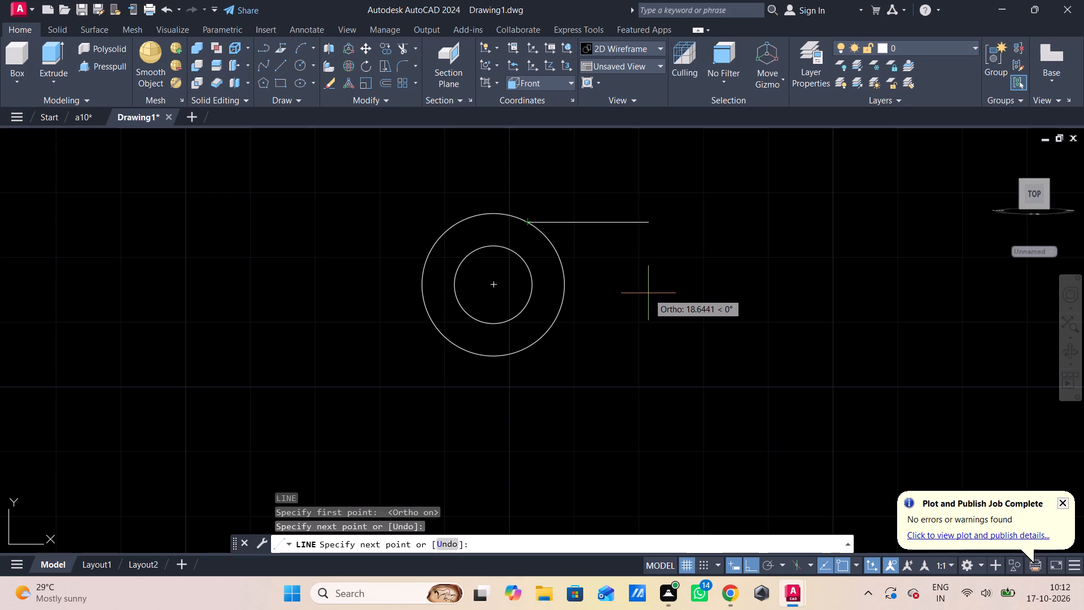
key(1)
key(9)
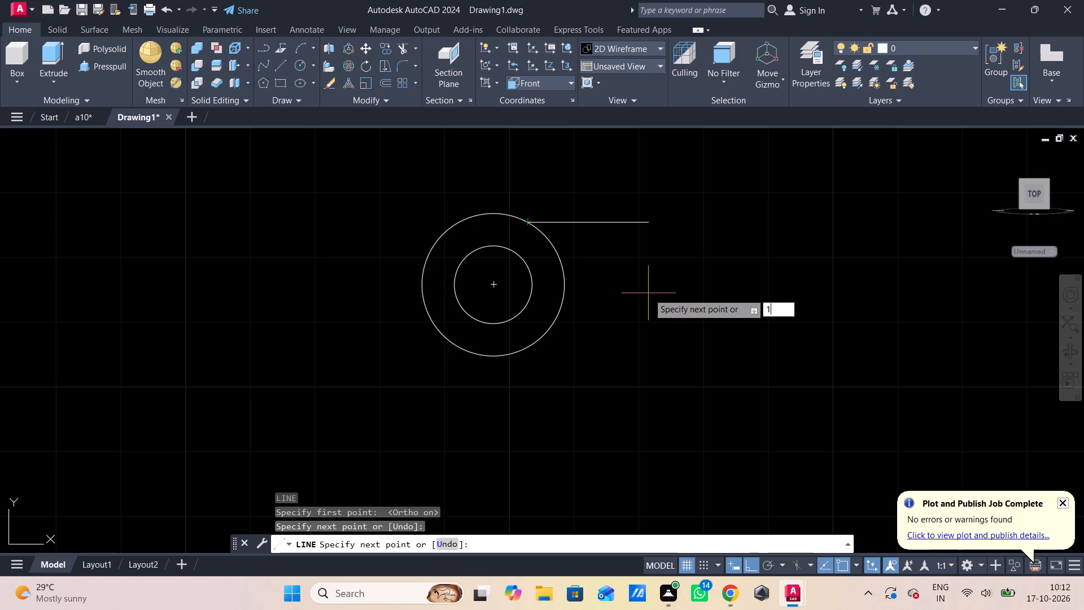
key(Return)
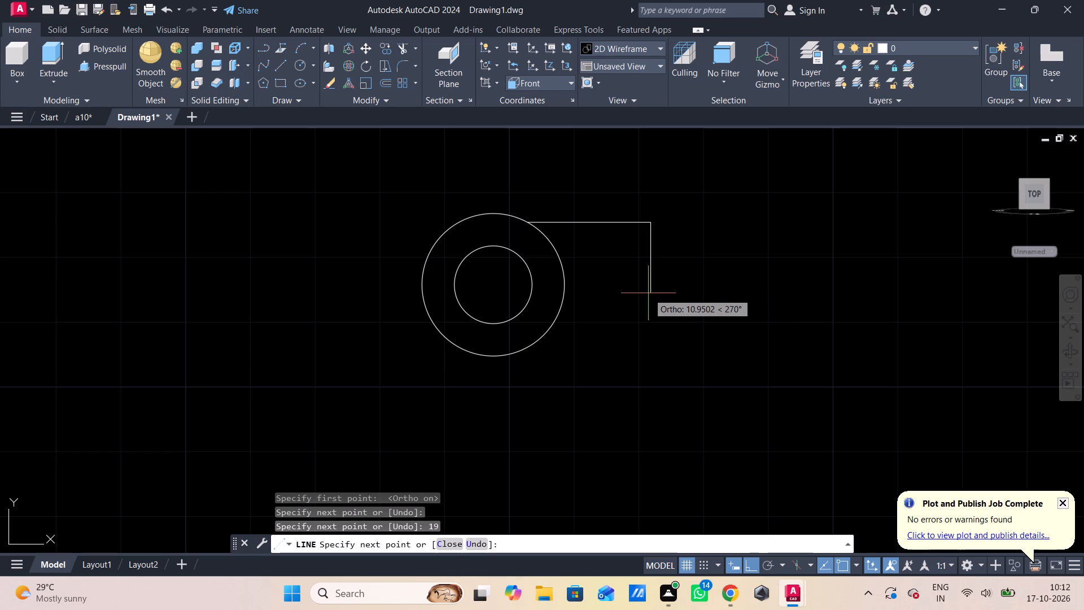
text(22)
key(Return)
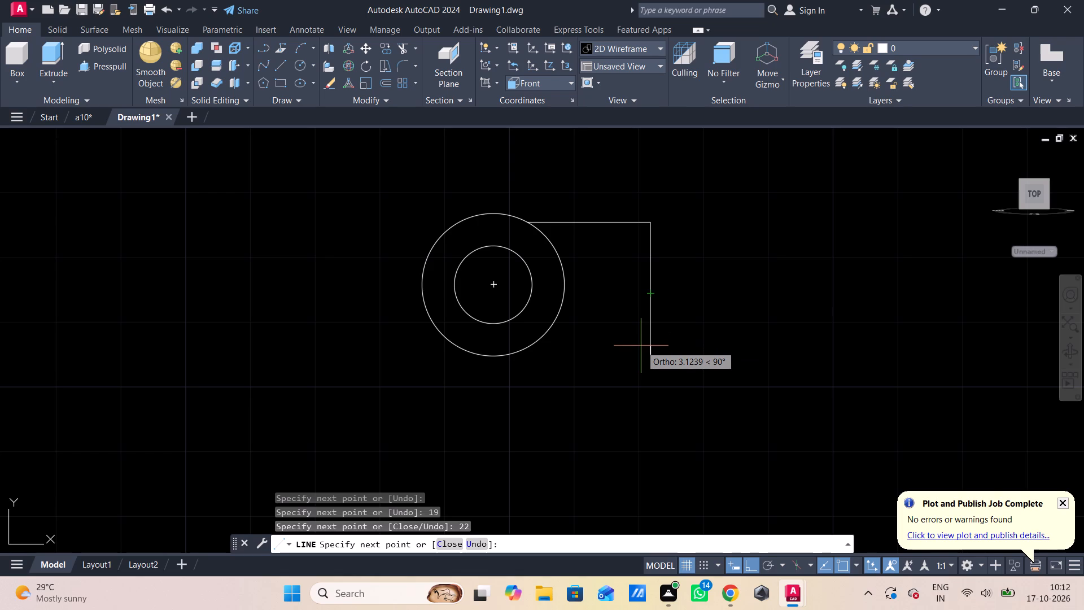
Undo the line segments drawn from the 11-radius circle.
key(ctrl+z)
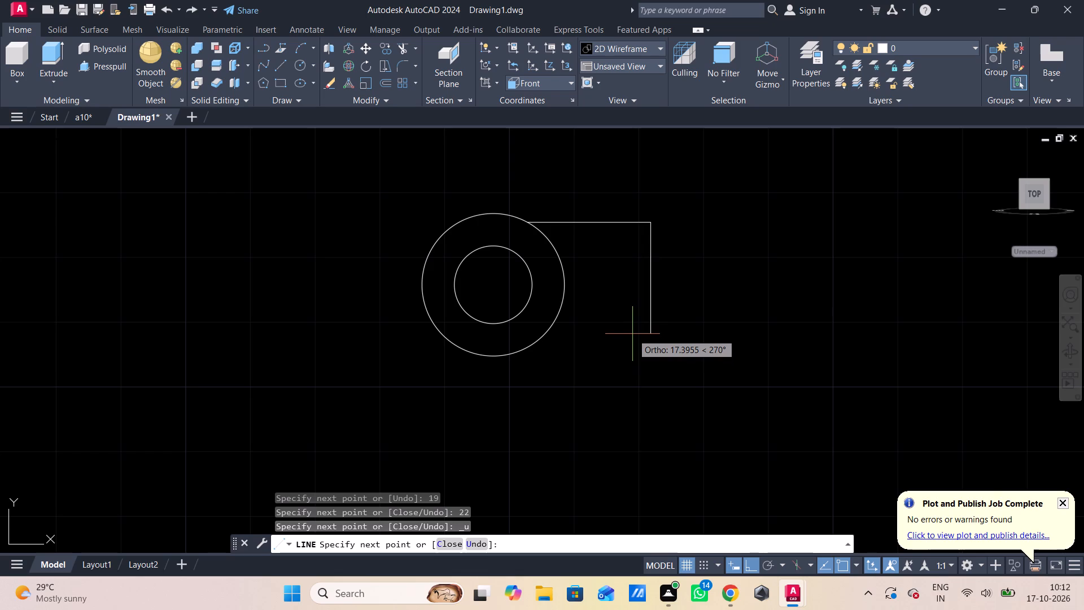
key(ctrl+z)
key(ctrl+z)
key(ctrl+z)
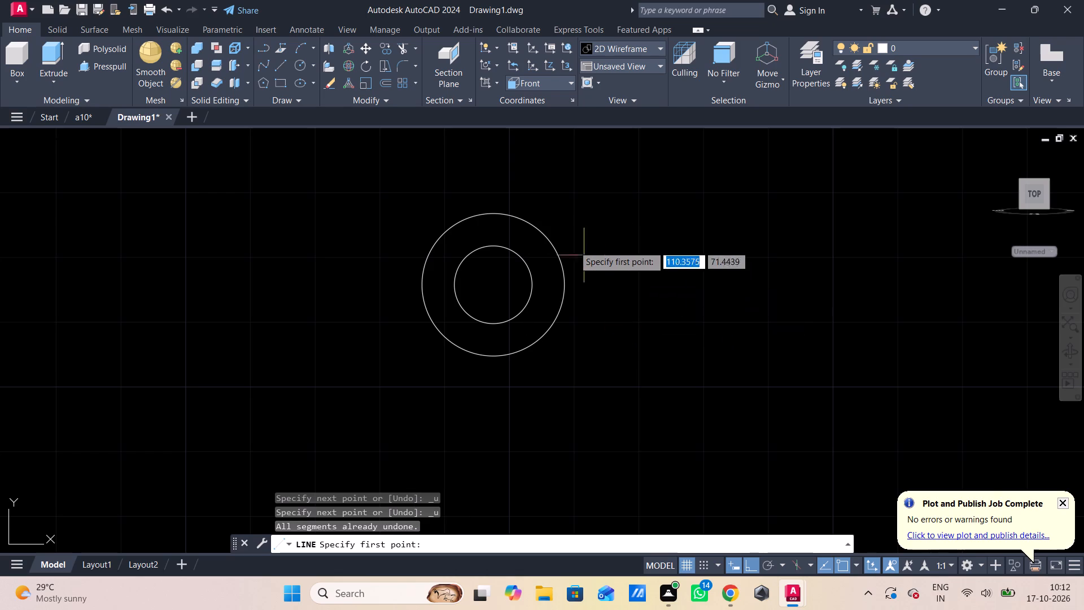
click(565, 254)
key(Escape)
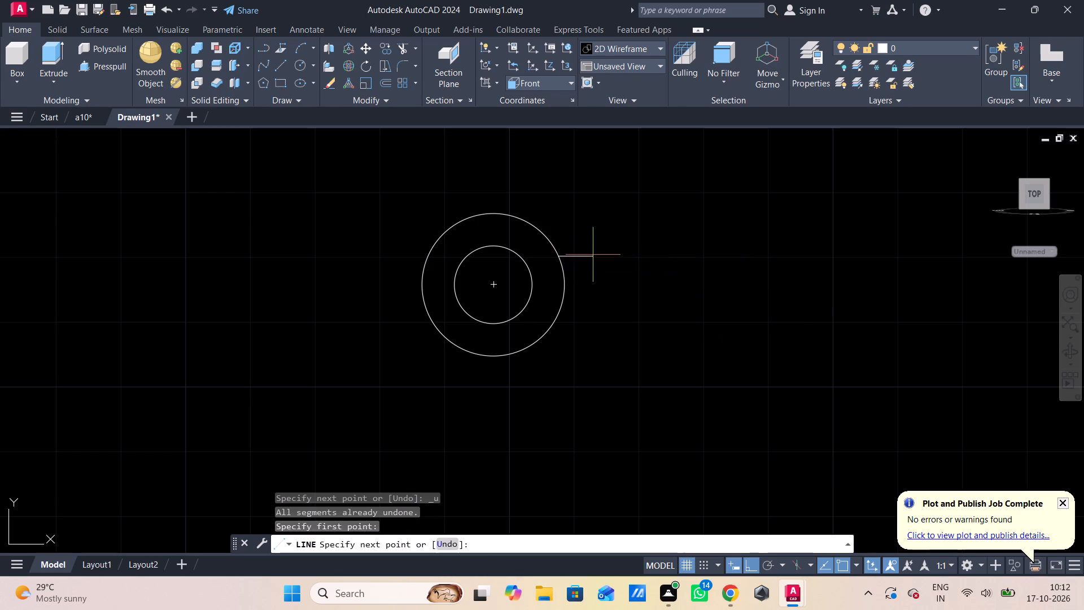
Replace the 11-radius circle with a circle of radius 12.5 concentric with the 6-radius circle.
click(545, 235)
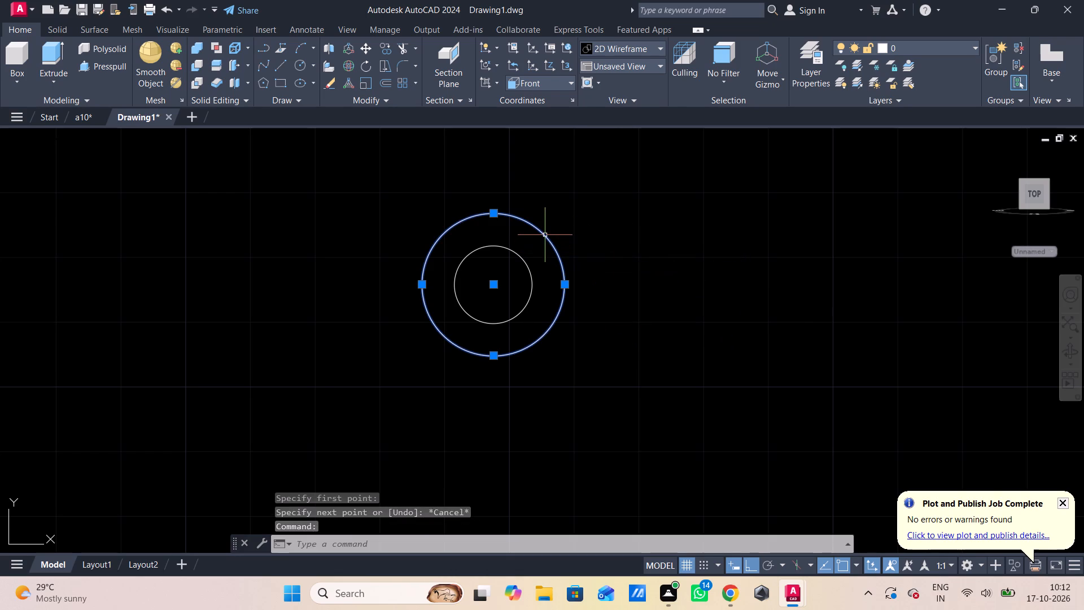
key(Delete)
key(c)
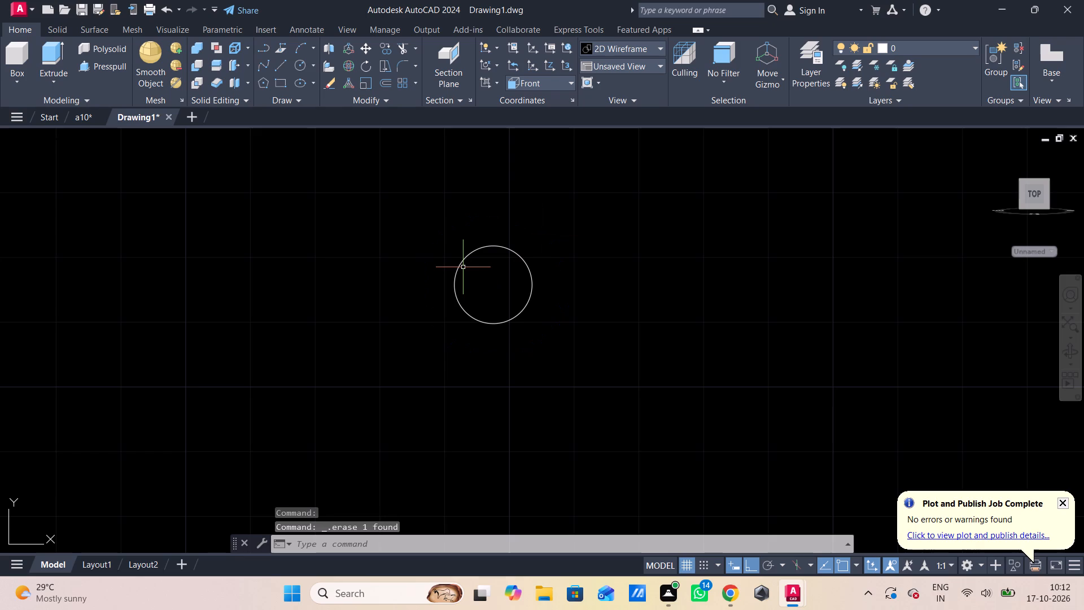
click(488, 295)
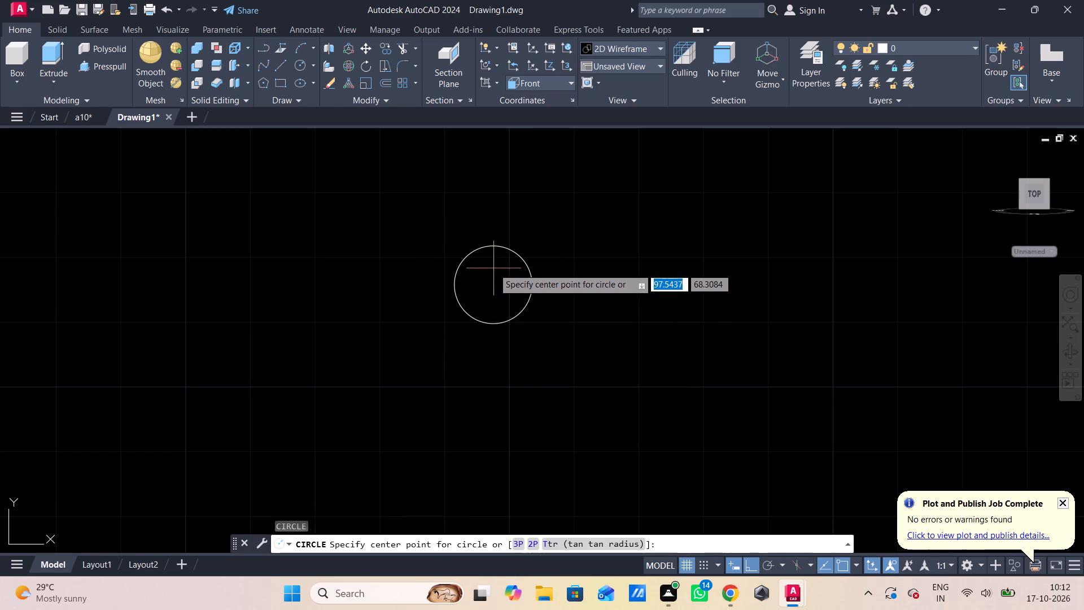
click(498, 284)
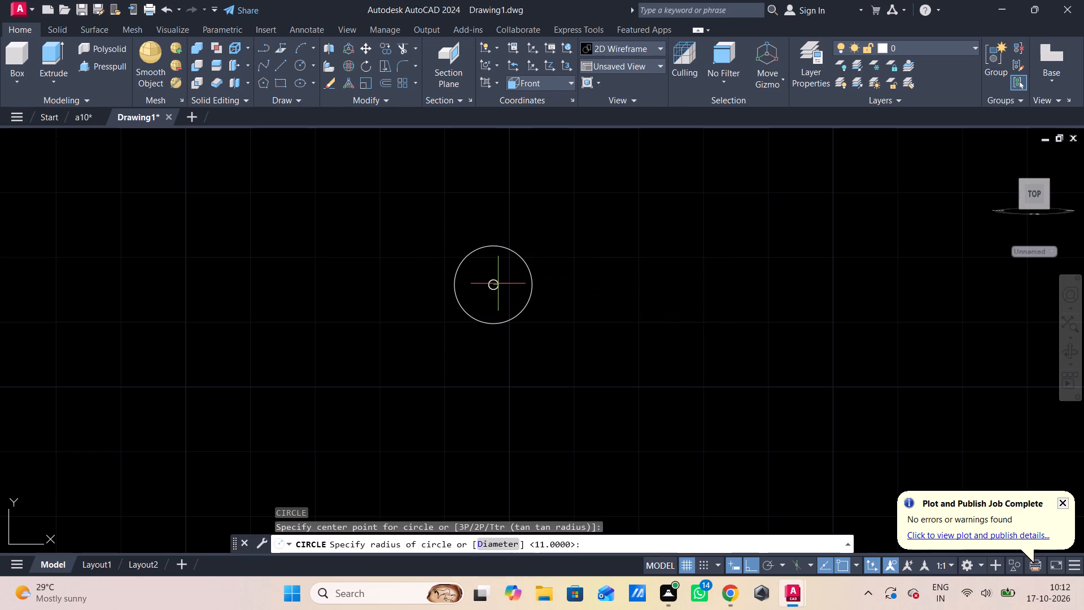
text(12.5)
key(Return)
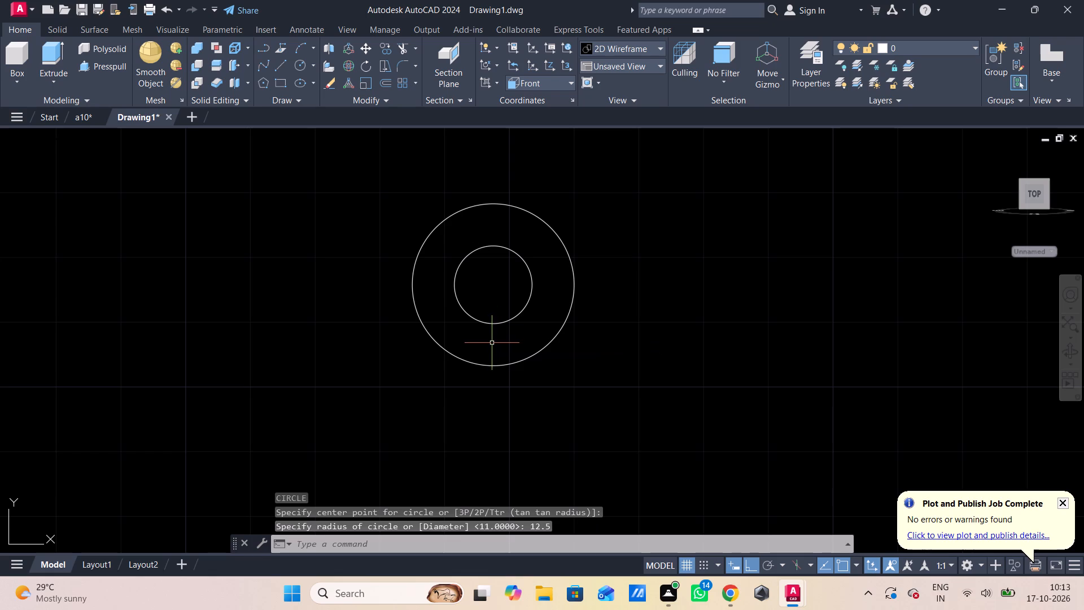
Draw a horizontal line of 19 rightward from the upper-right edge of the 12.5-radius circle.
text(l)
key(space)
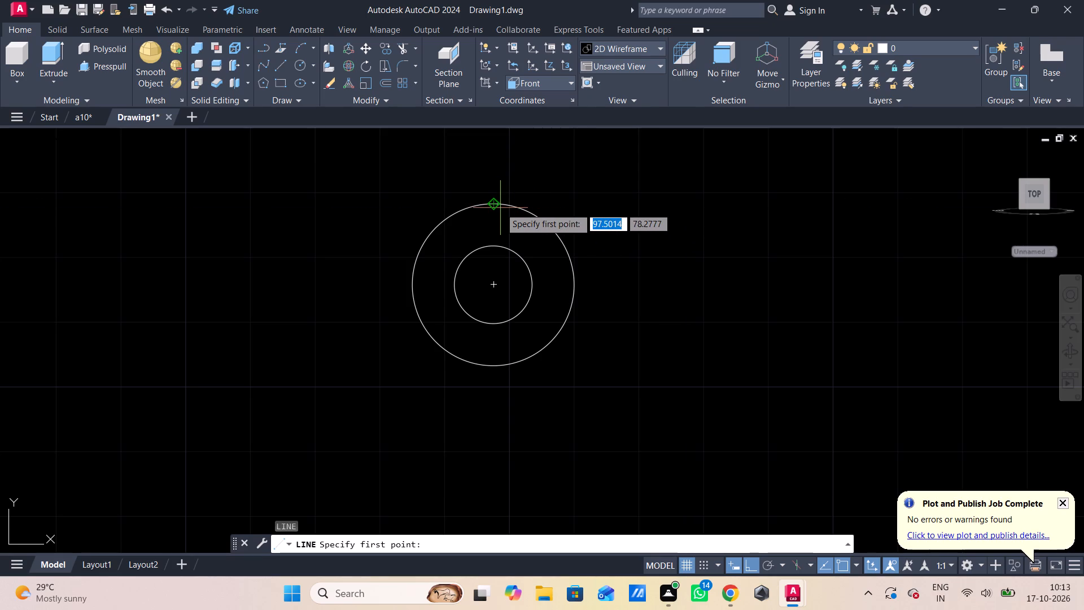
click(532, 210)
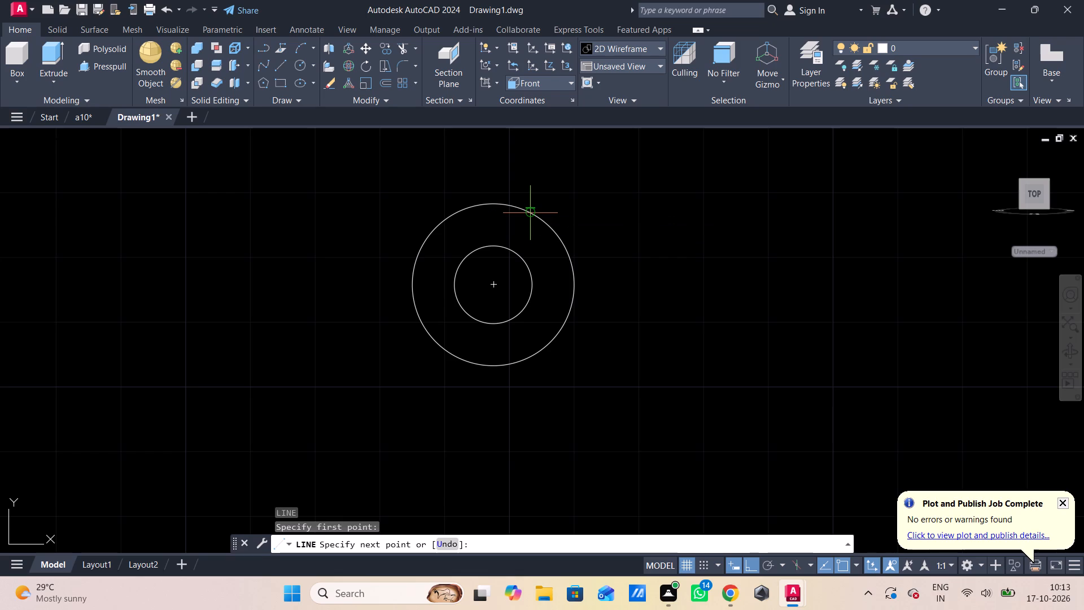
click(532, 210)
text(19)
key(Return)
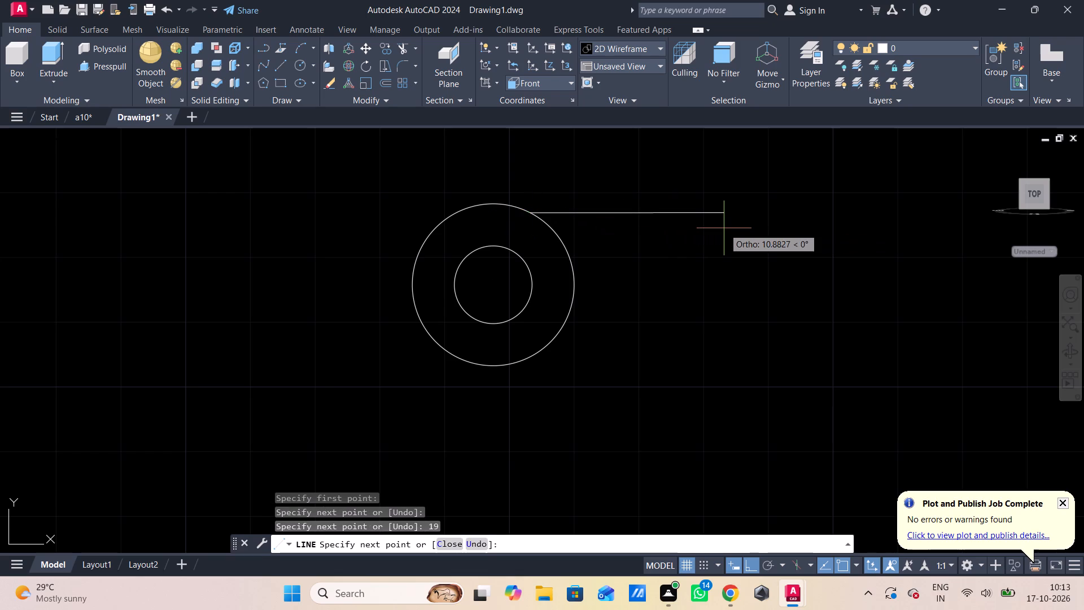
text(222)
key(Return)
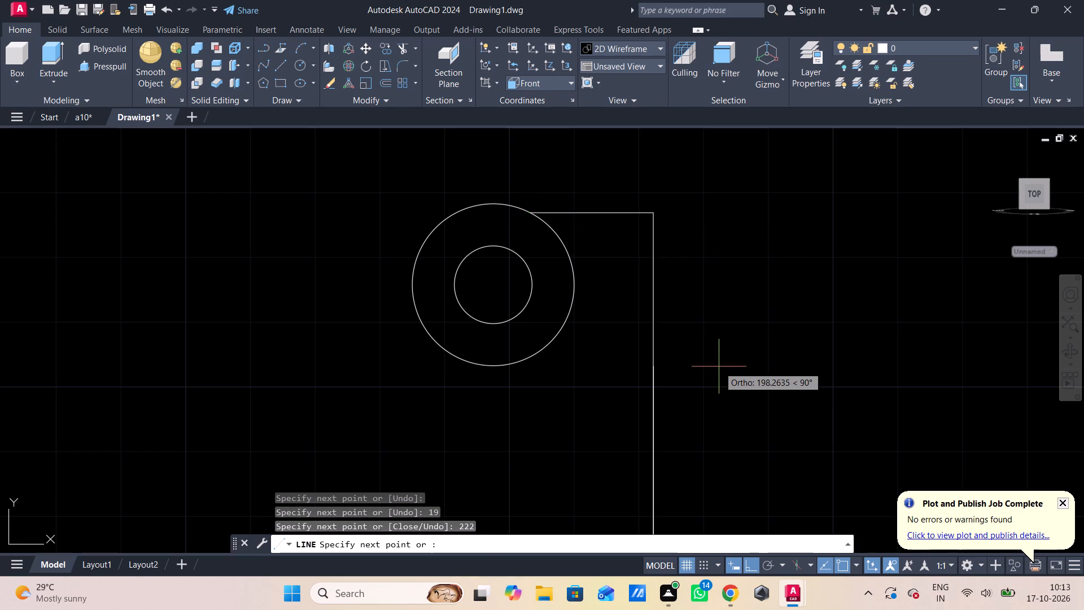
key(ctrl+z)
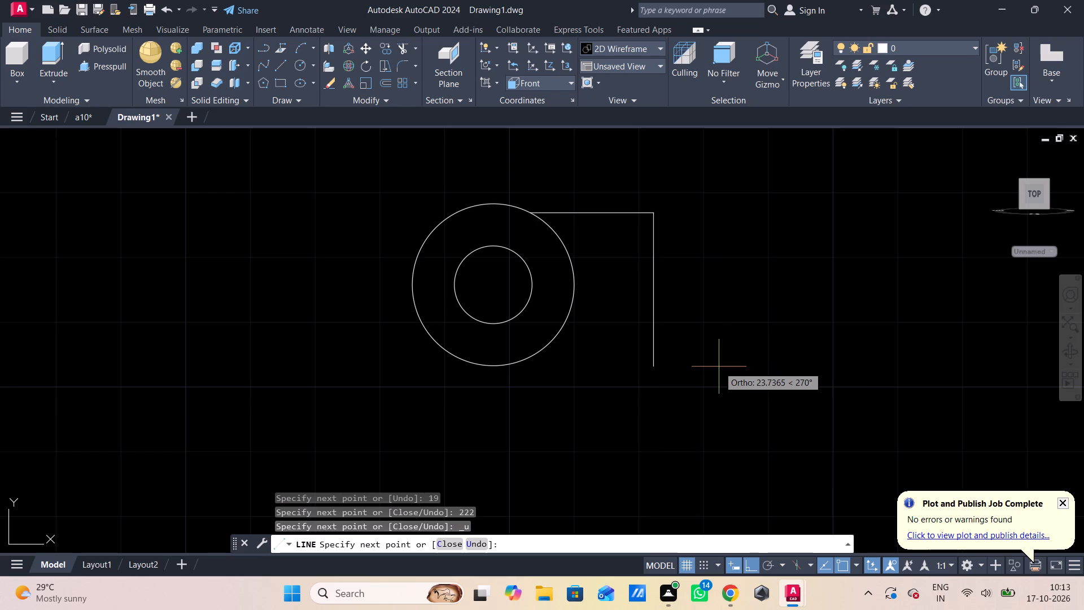
Continue the line 22 straight down and 19 back left to the 12.5-radius circle, finishing the open rectangle.
text(22)
key(Return)
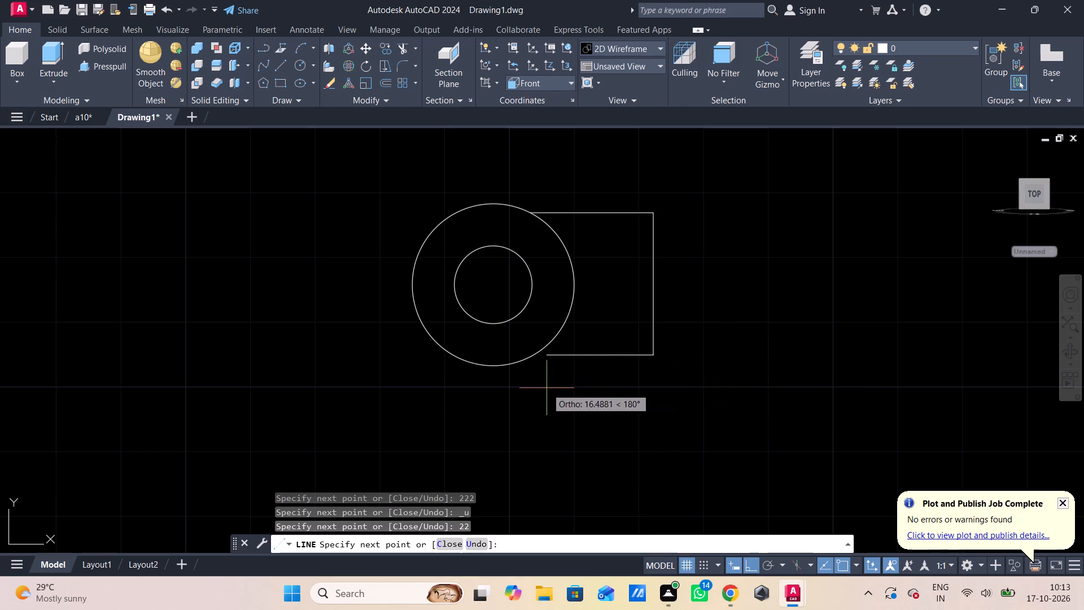
key(1)
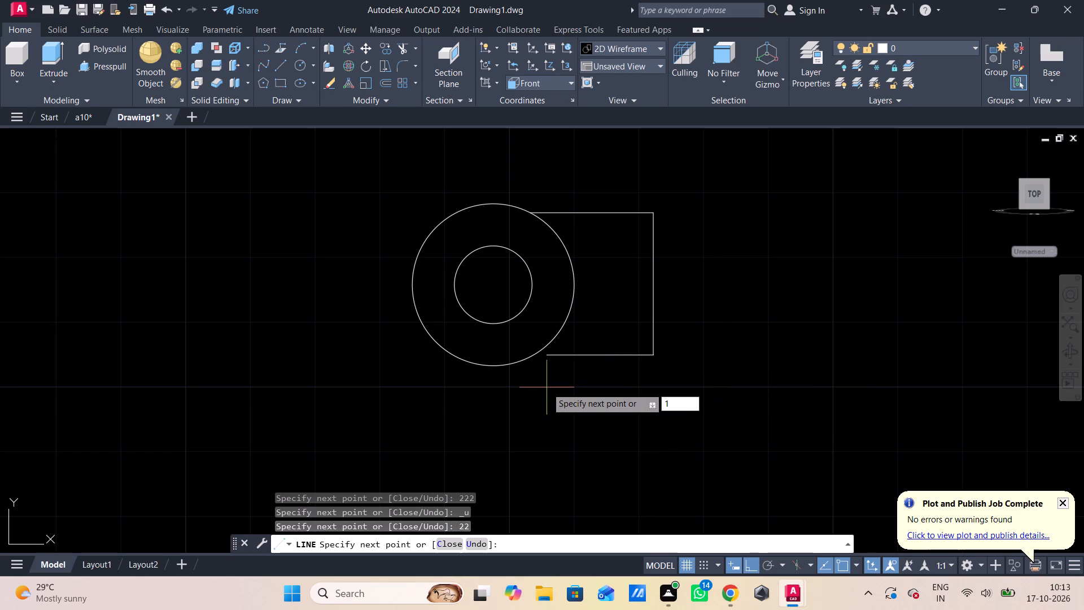
key(9)
key(Return)
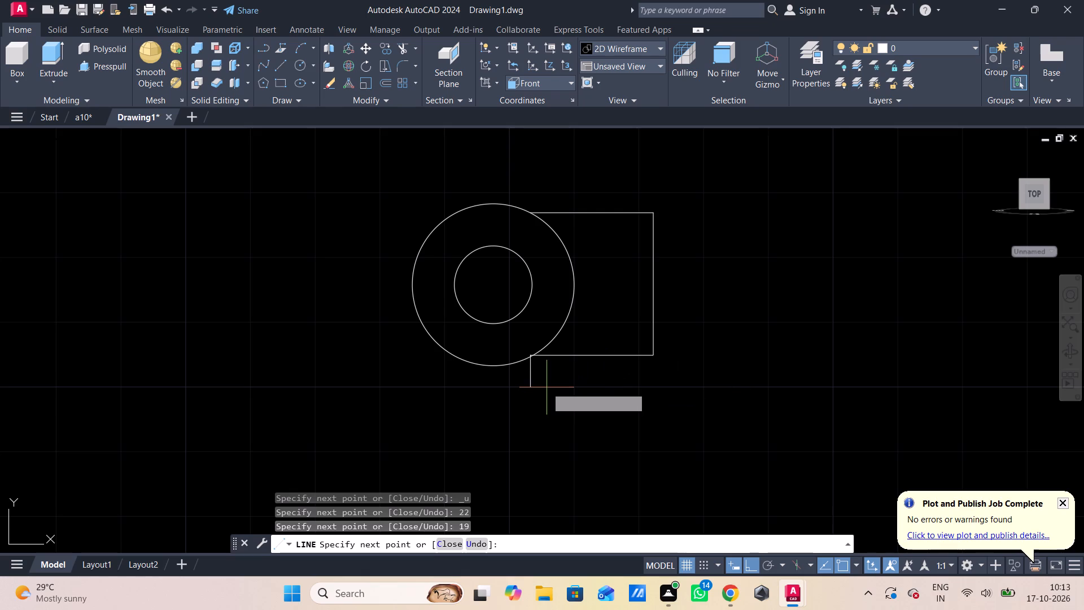
key(Escape)
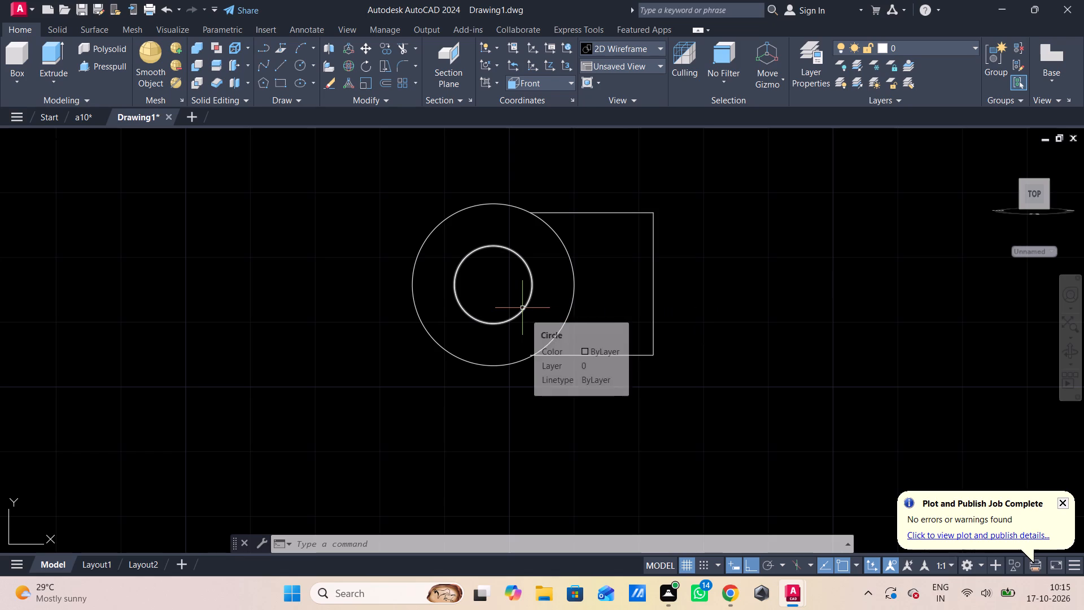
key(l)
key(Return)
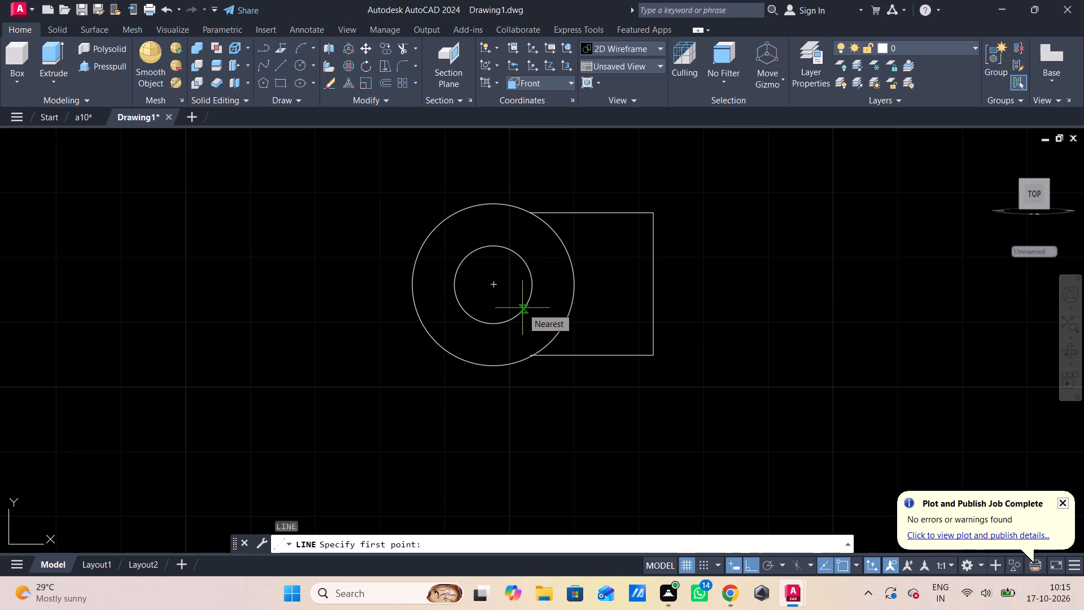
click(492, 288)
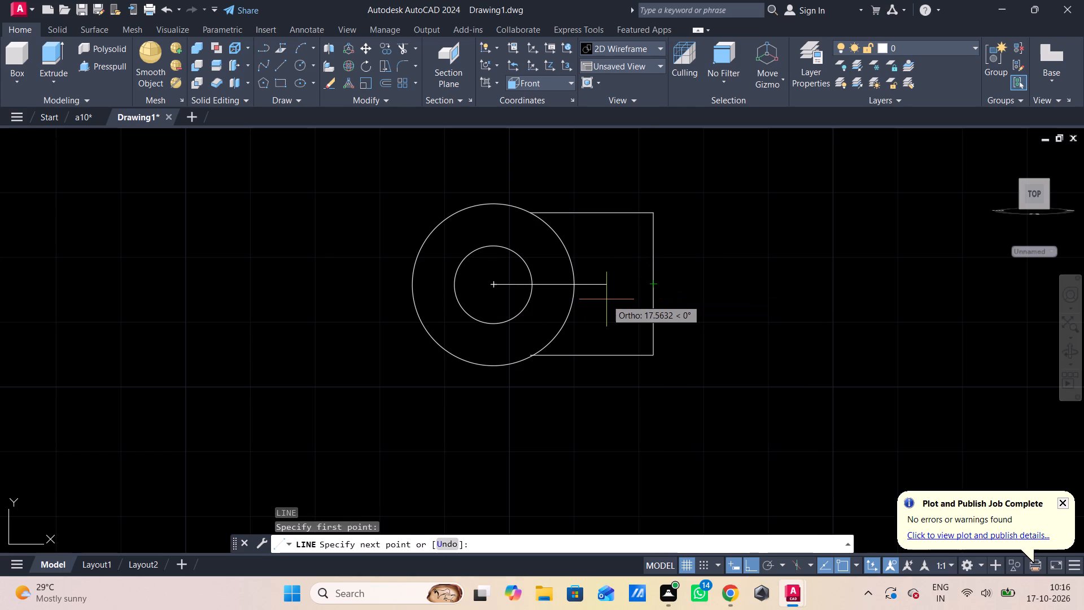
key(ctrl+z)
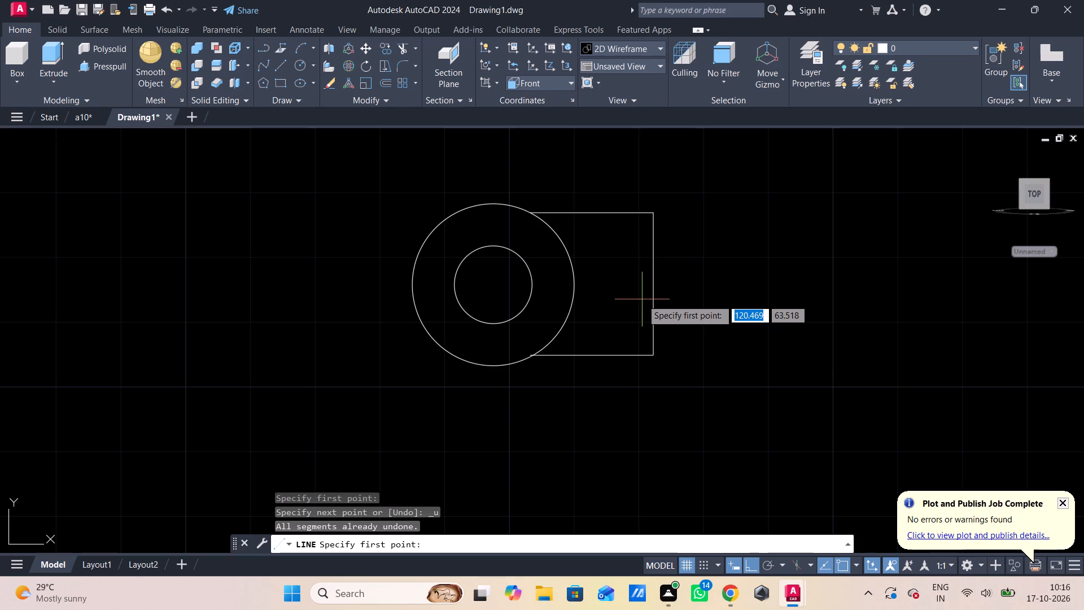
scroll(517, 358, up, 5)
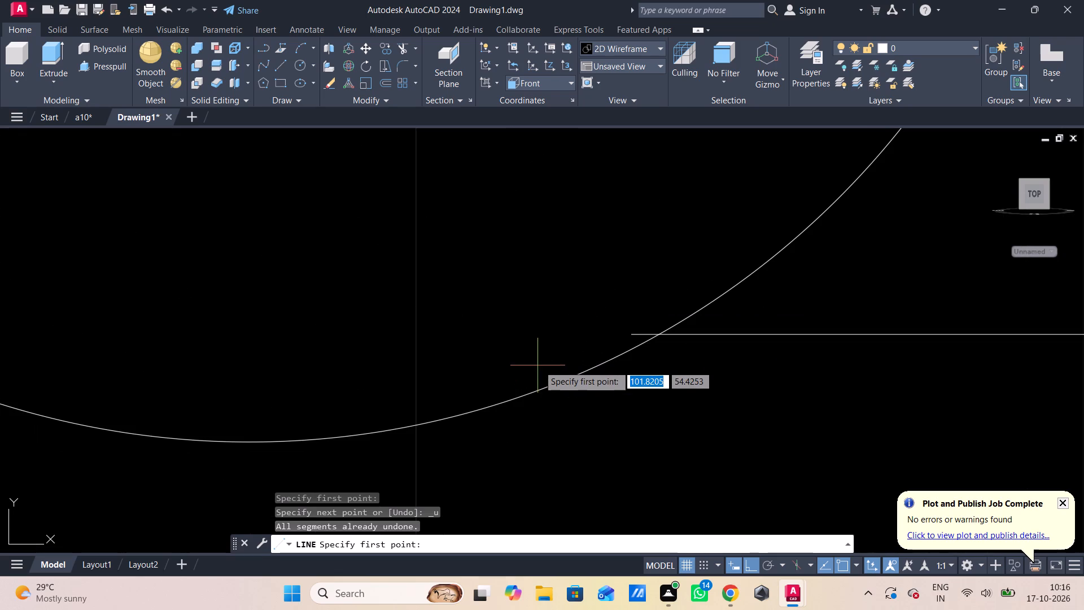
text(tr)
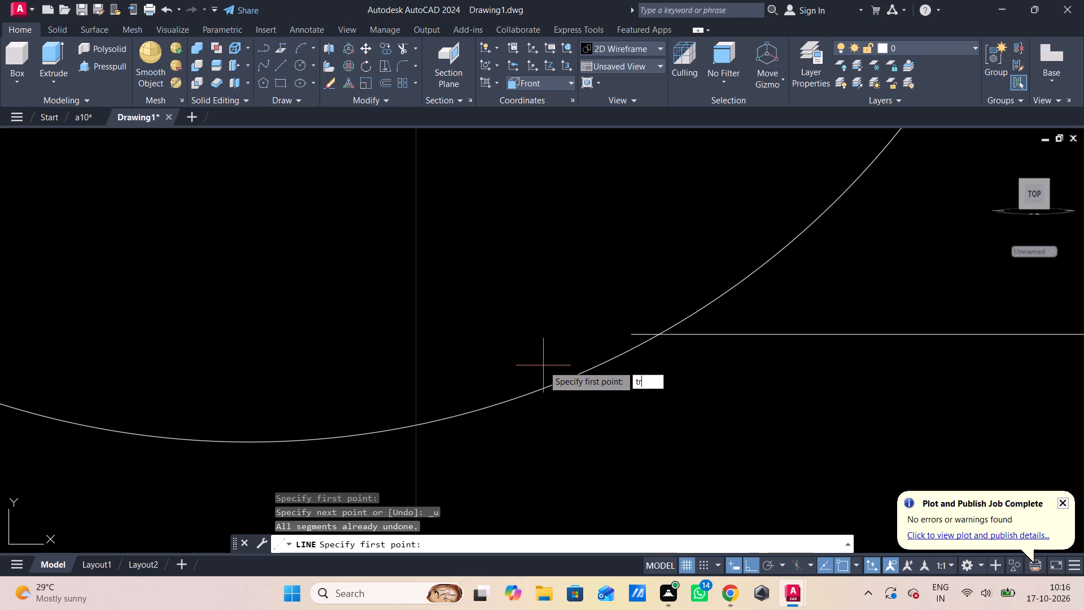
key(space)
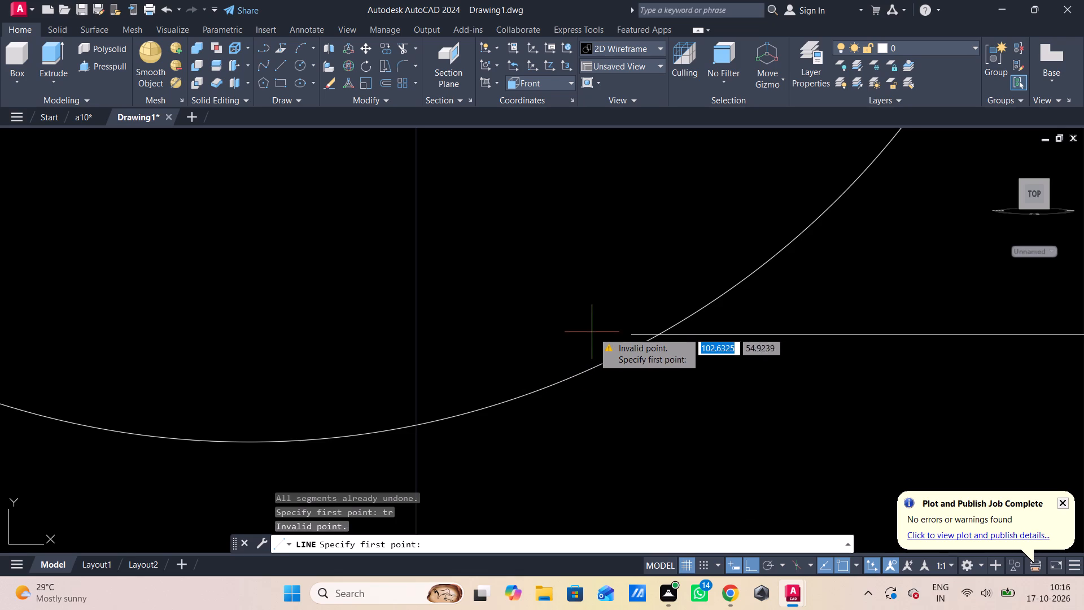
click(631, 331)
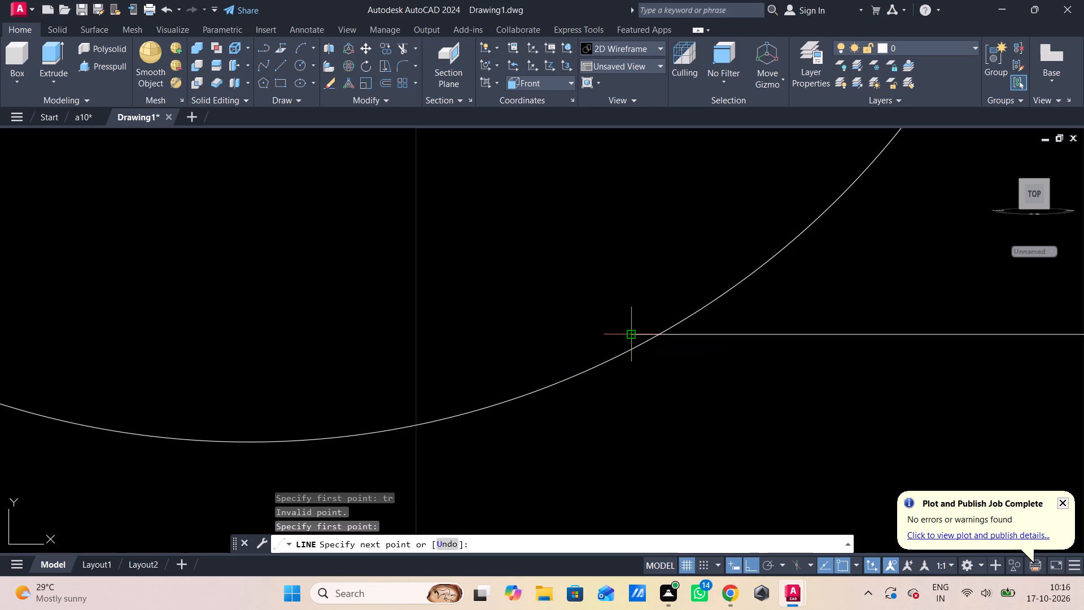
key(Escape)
Trim the short end of the lower horizontal line that extends inside the 12.5-radius circle.
text(tr)
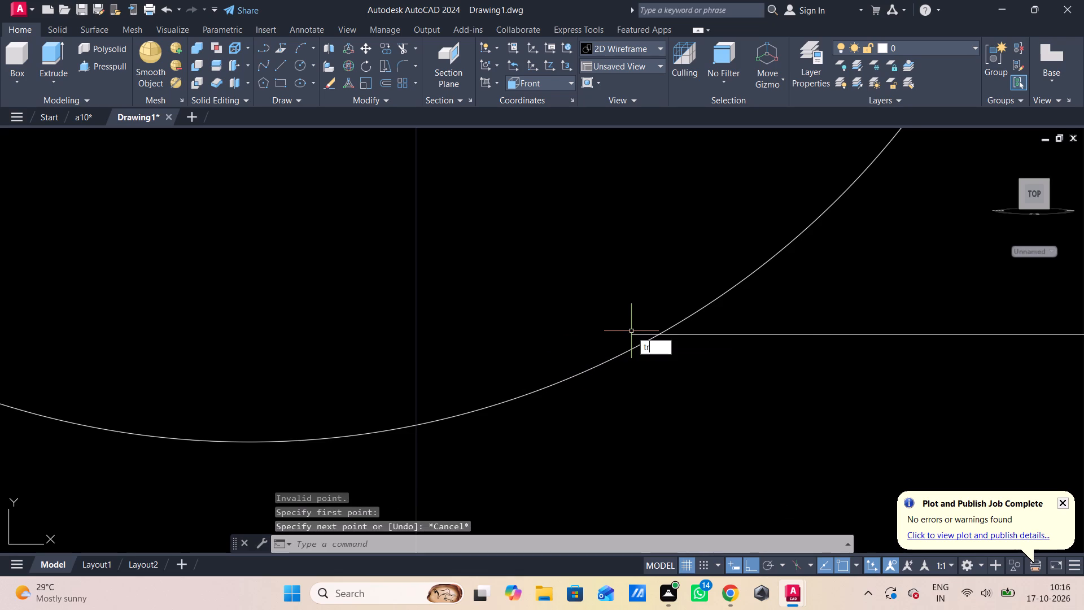
key(Return)
scroll(631, 331, up, 3)
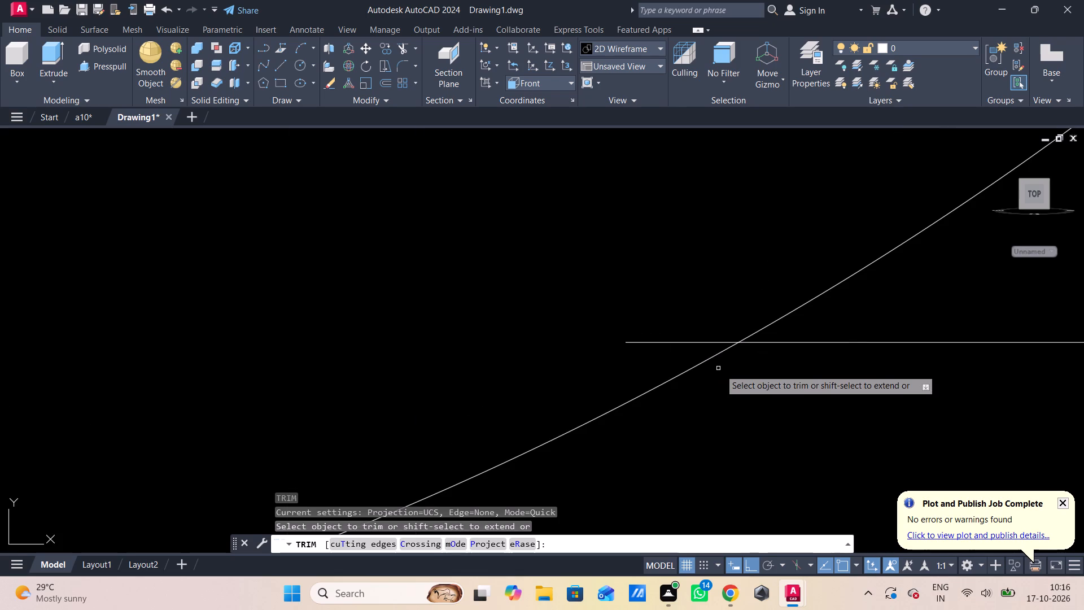
click(716, 343)
scroll(716, 342, down, 6)
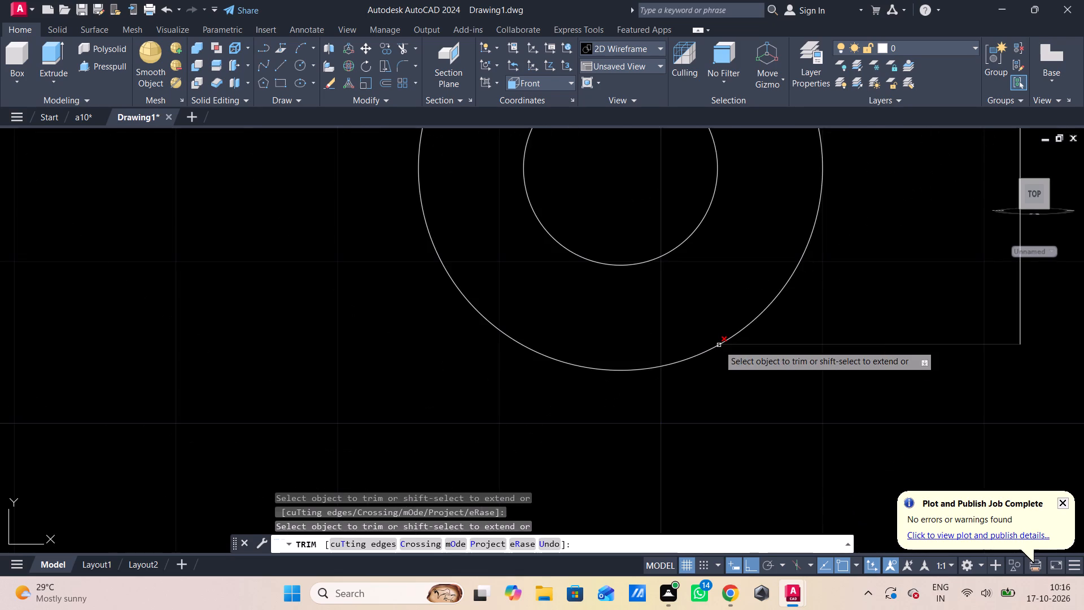
scroll(719, 345, down, 1)
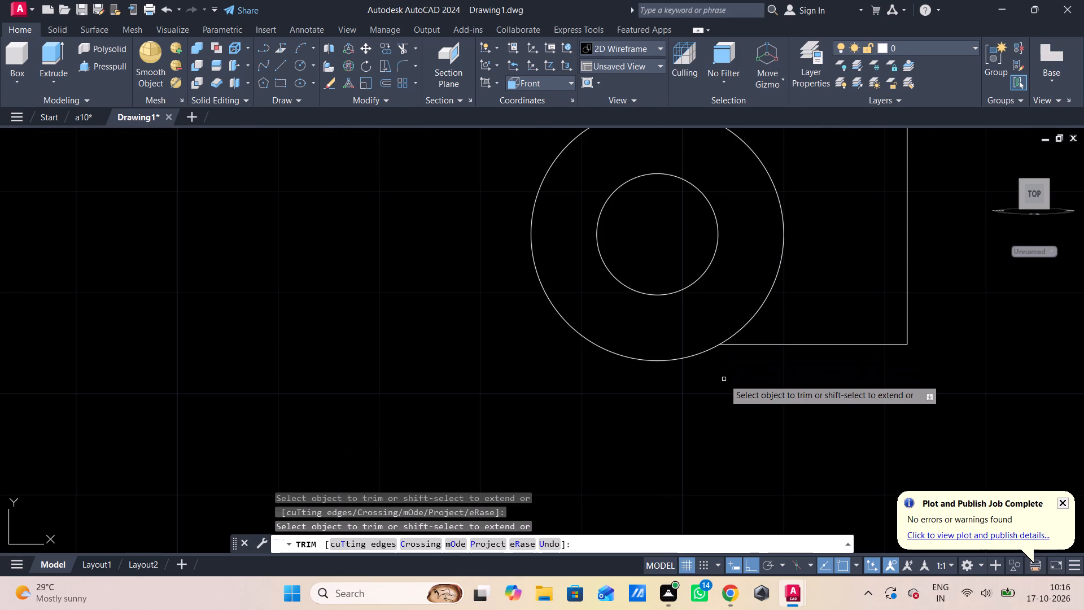
key(Escape)
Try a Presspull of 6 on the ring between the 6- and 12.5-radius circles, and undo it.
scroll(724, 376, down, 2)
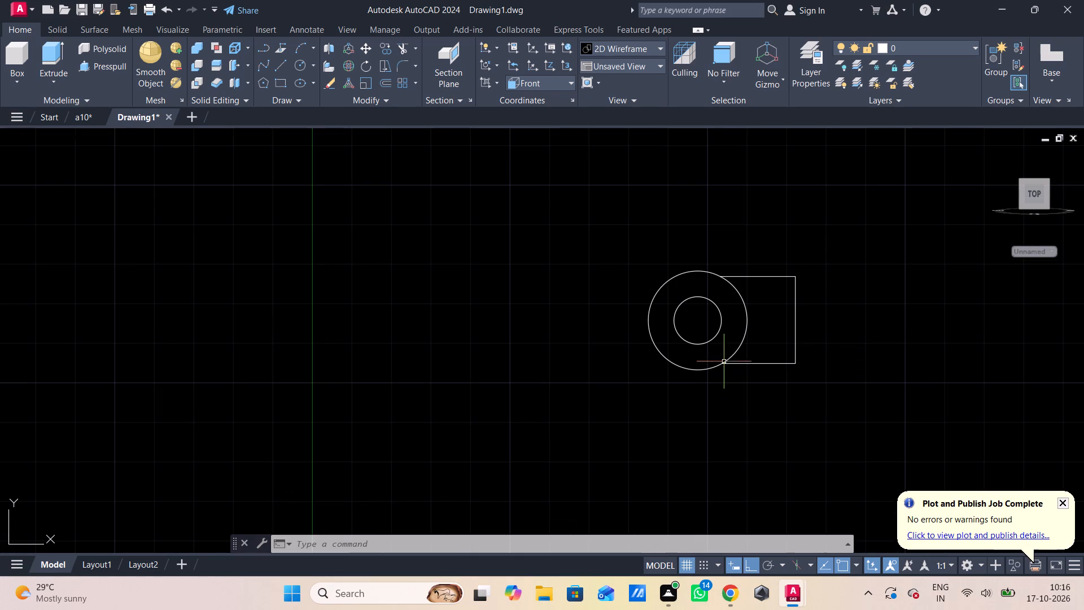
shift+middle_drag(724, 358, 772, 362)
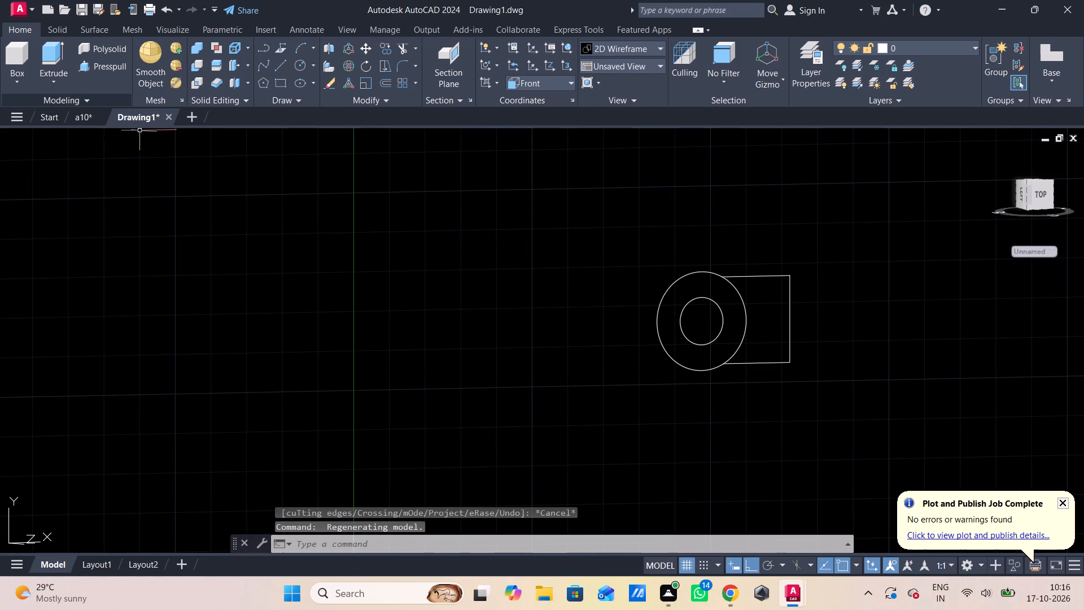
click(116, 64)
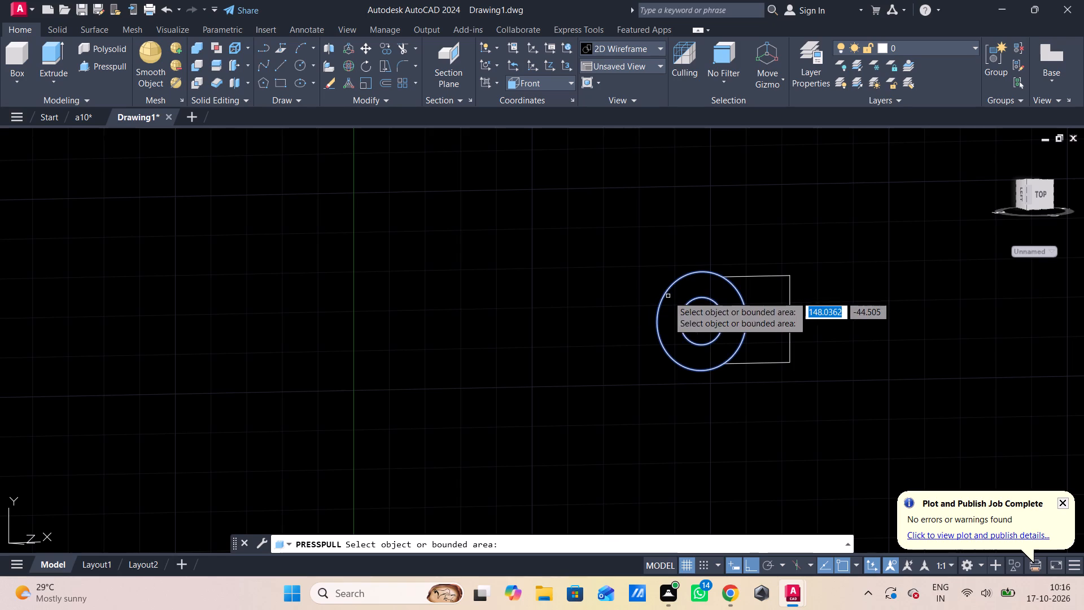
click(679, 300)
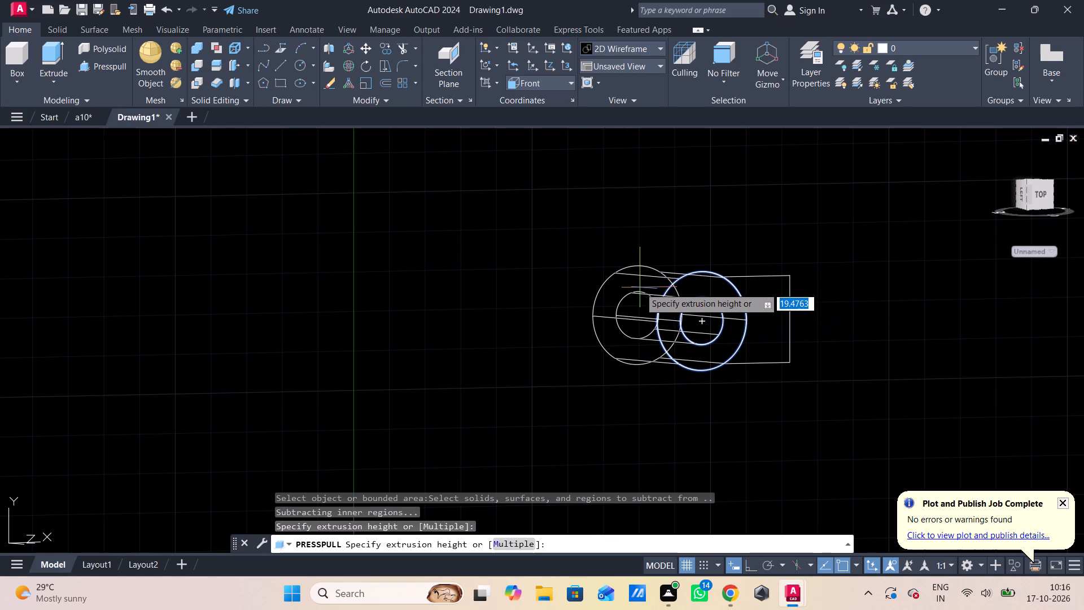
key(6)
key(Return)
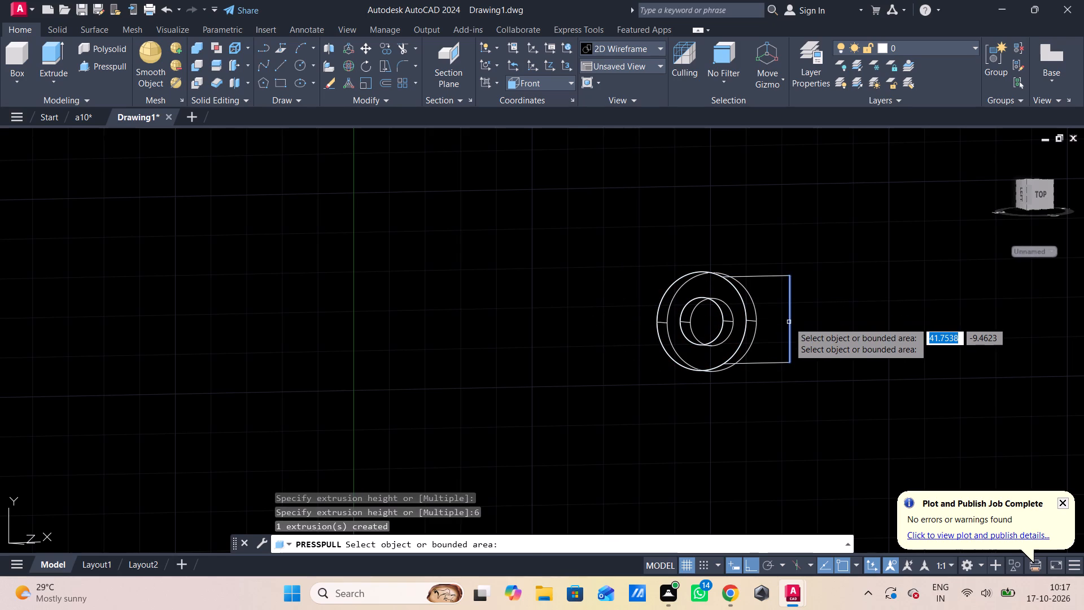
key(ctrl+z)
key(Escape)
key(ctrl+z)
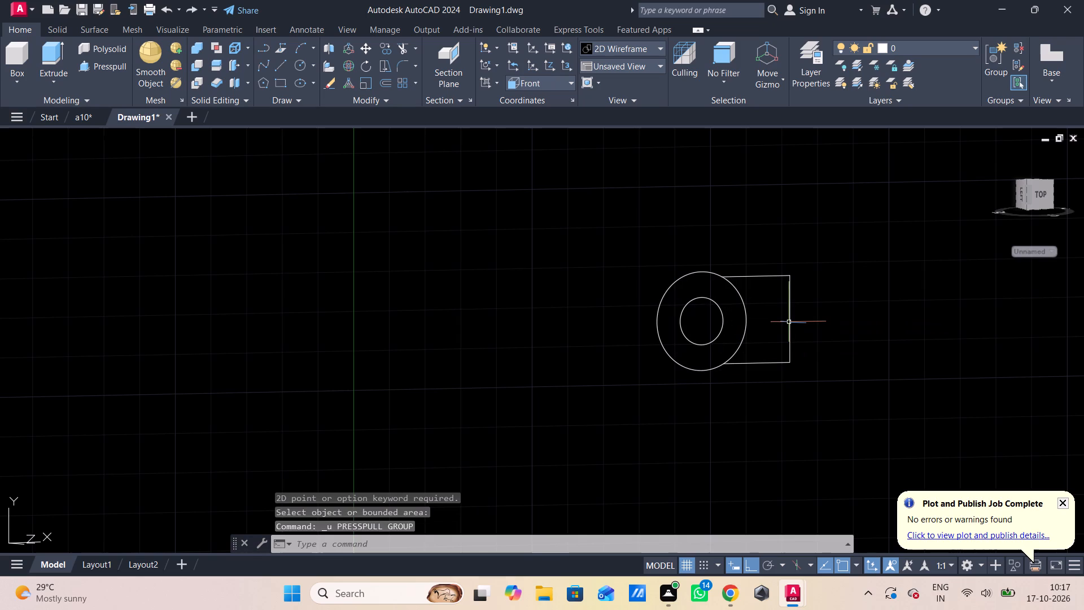
Presspull the ring area between the 6- and 12.5-radius circles by -6.
click(119, 66)
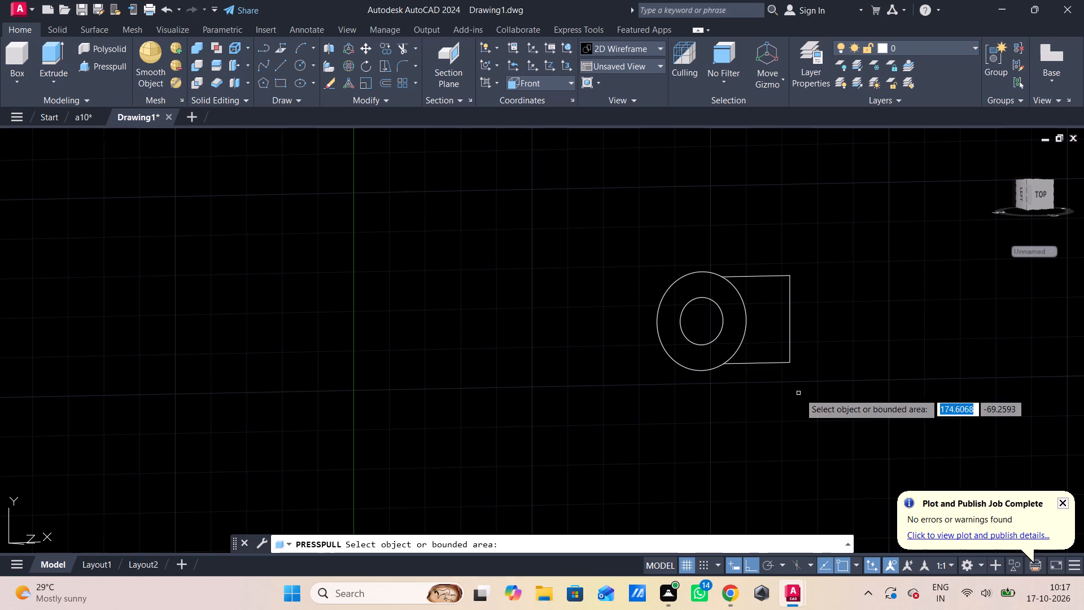
click(740, 325)
text(-6)
key(Return)
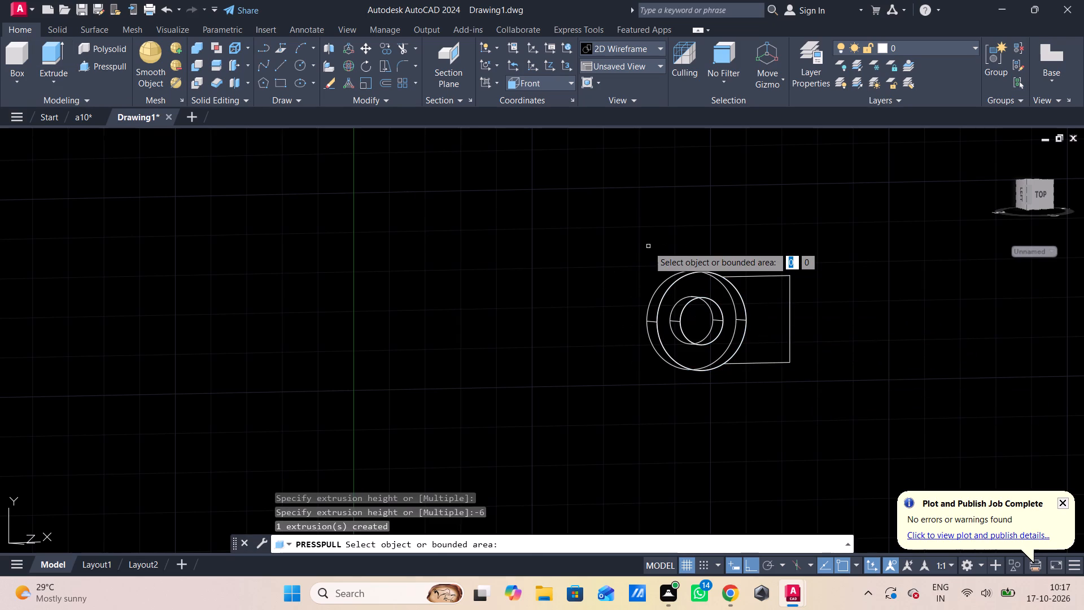
Presspull the rectangular area beside the ring by -6 and end the command.
shift+middle_click(722, 350)
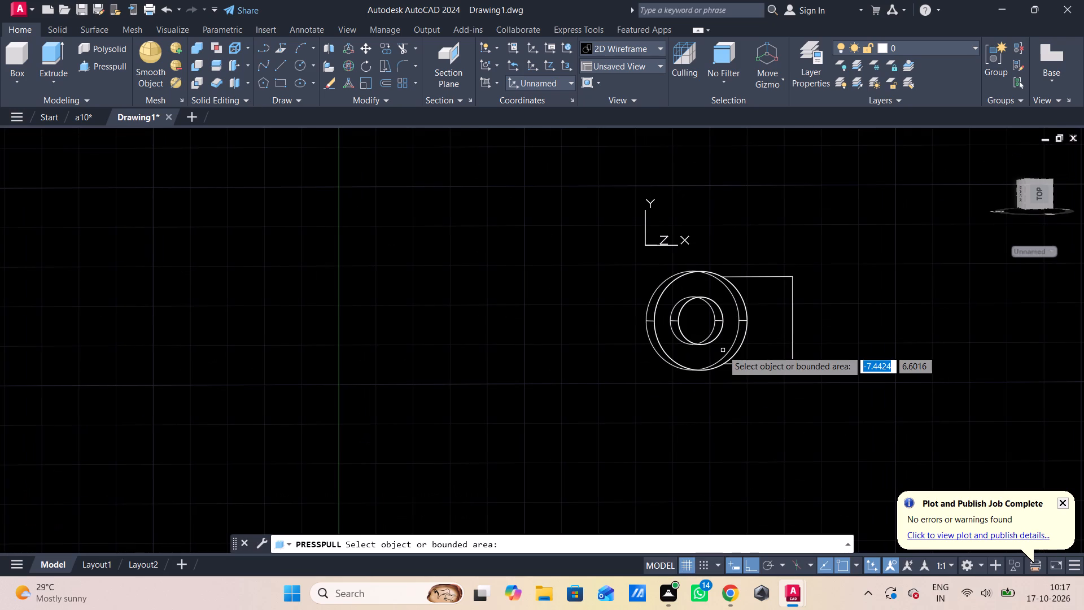
click(754, 298)
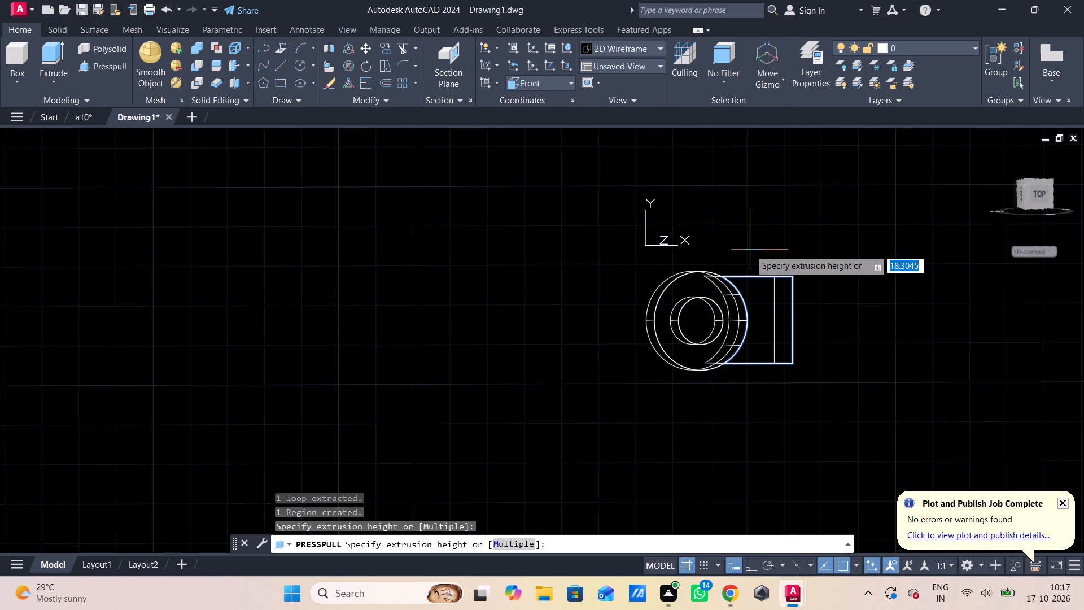
text(-6)
key(Return)
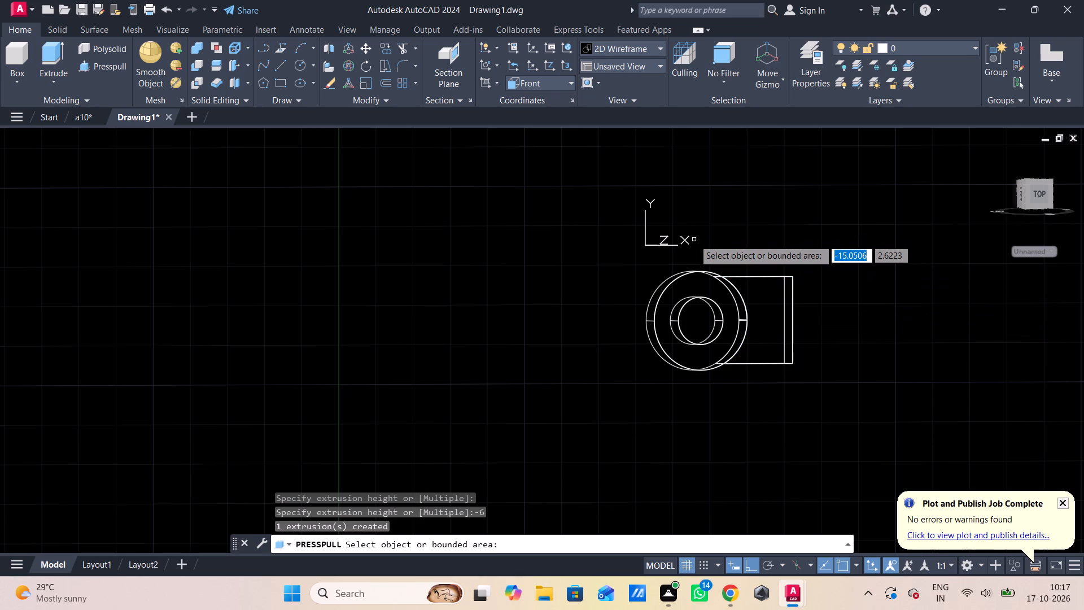
key(Escape)
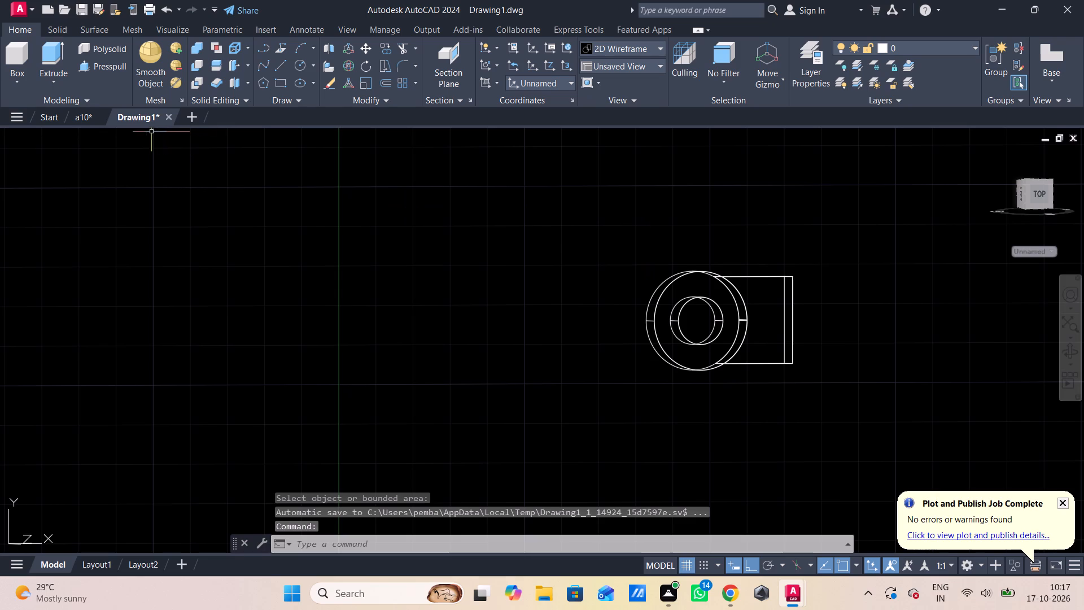
Set the viewport's visual style to Shades of Gray.
click(102, 130)
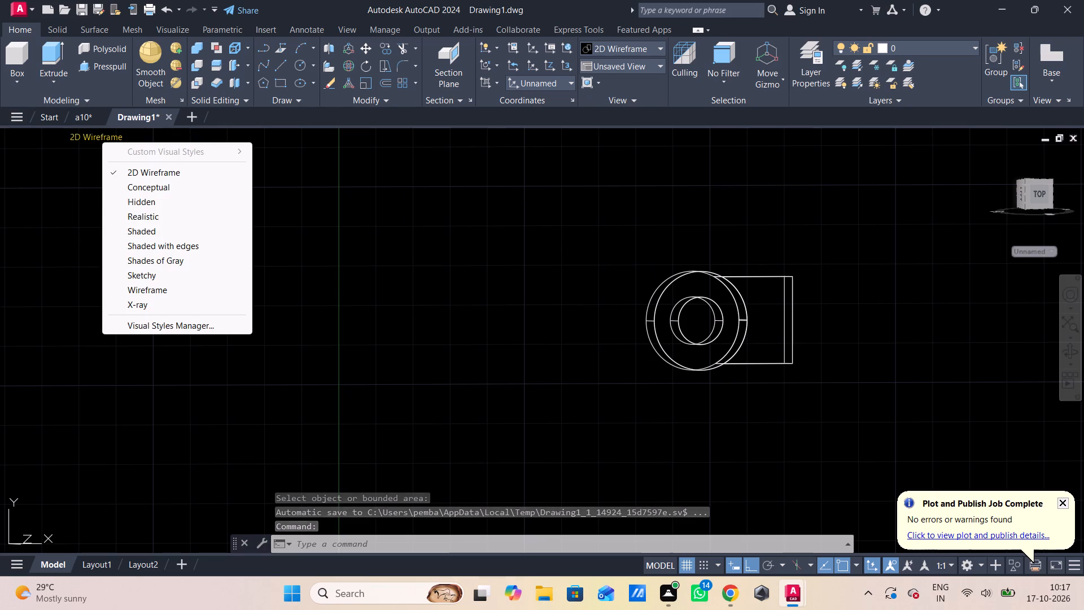
click(138, 256)
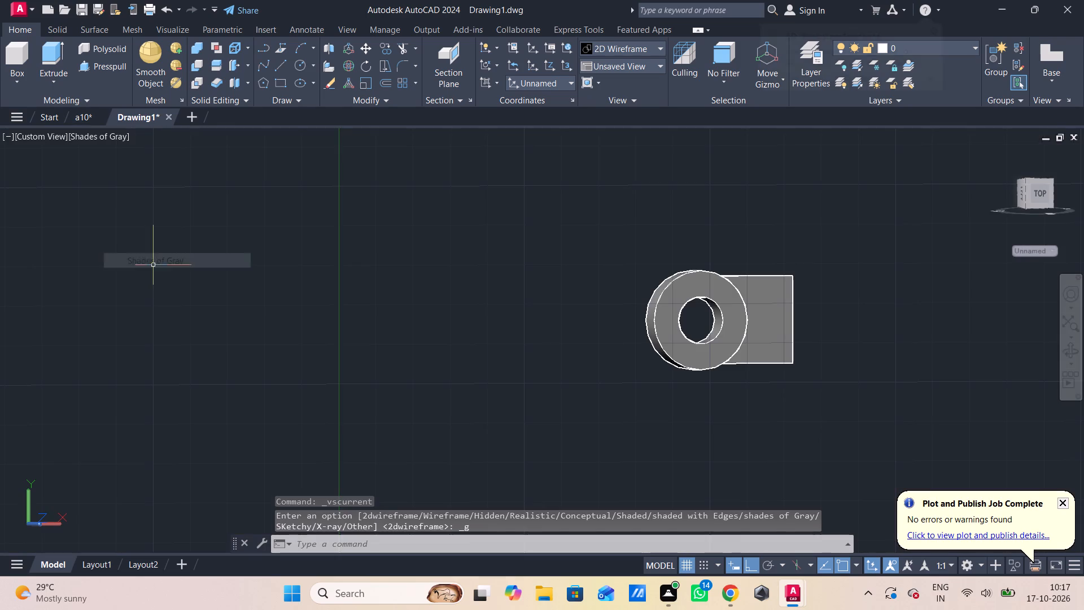
shift+middle_drag(190, 300, 251, 335)
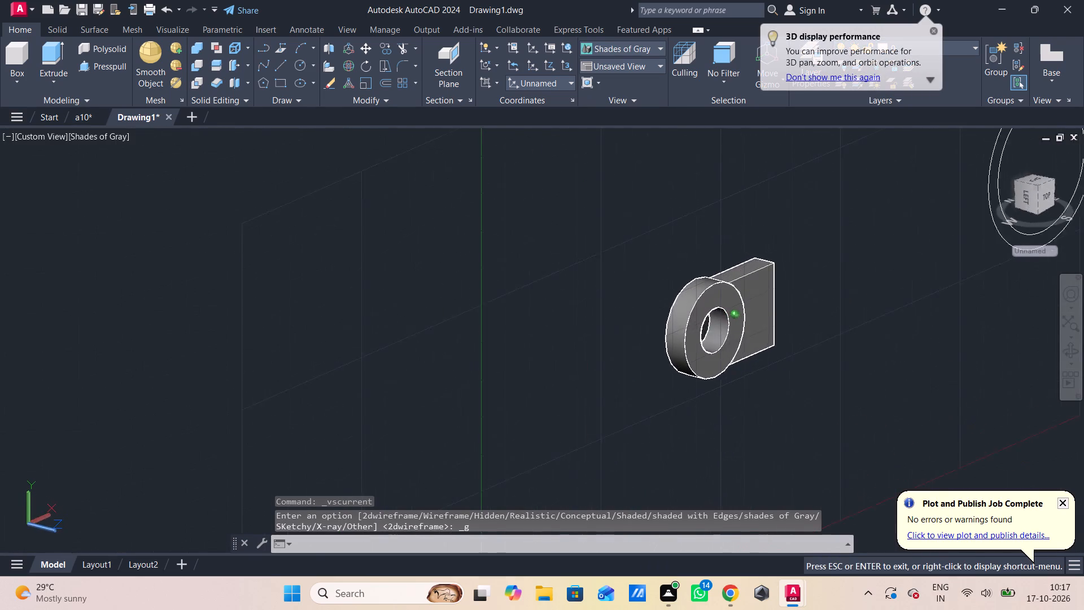
shift+middle_drag(251, 335, 233, 333)
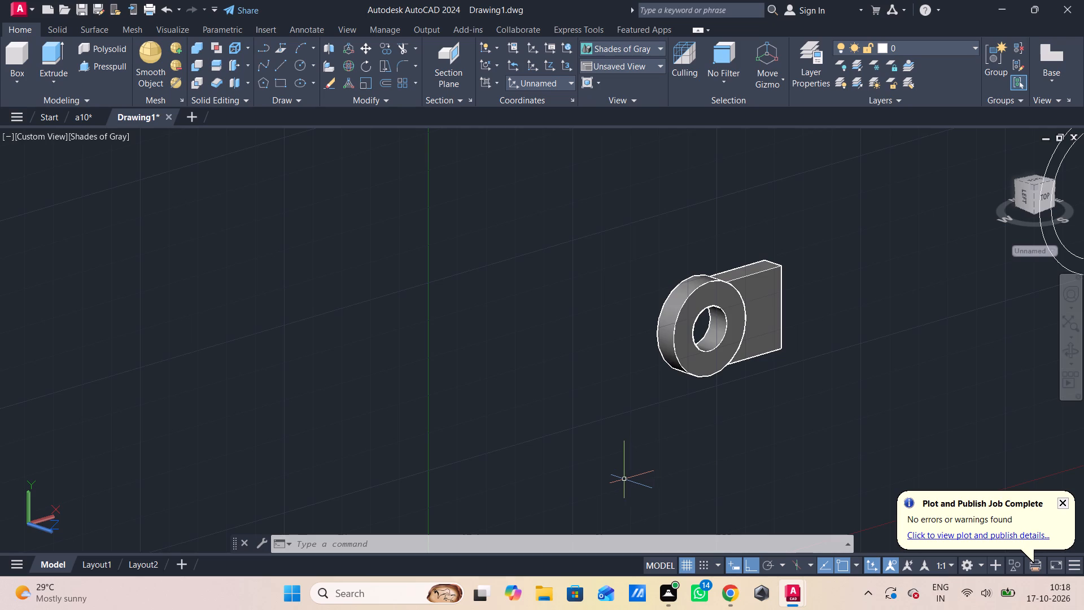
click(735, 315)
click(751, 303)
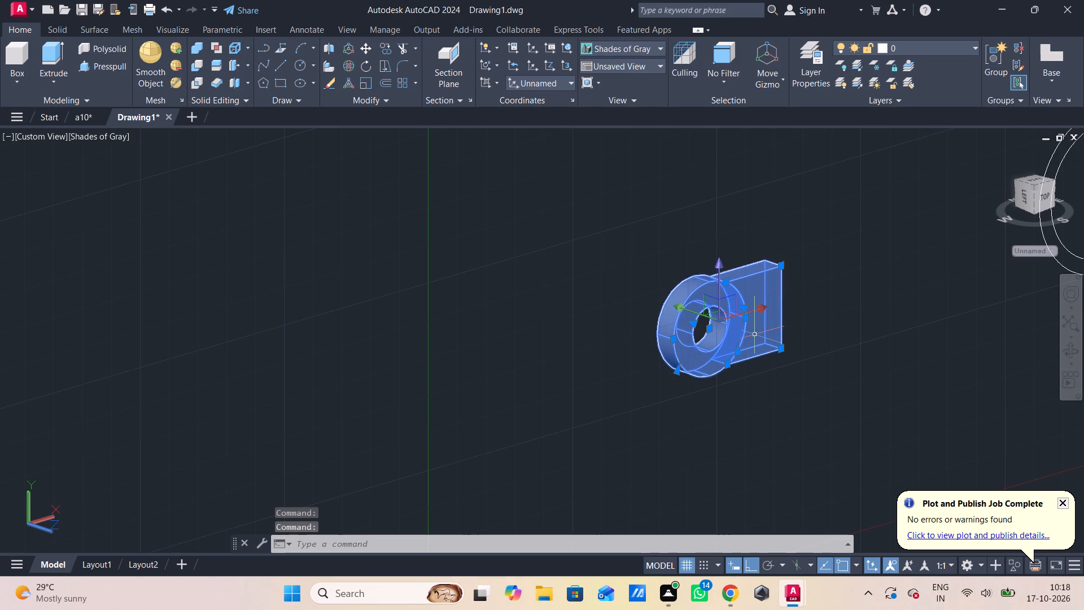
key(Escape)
Start a line at the centre of the ring's hole.
text(l)
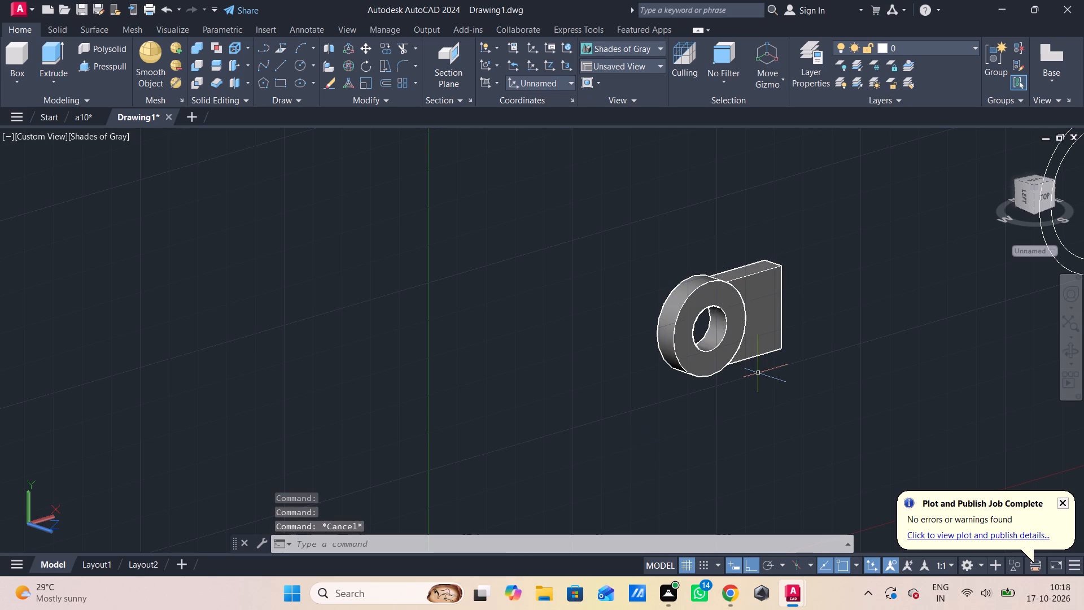
key(space)
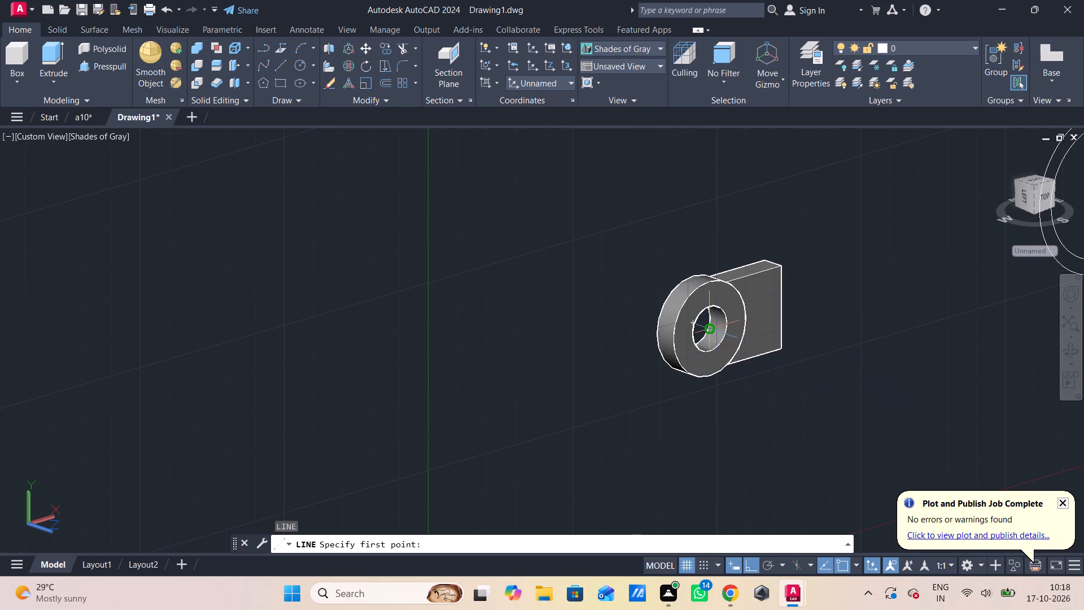
shift+middle_drag(712, 332, 702, 335)
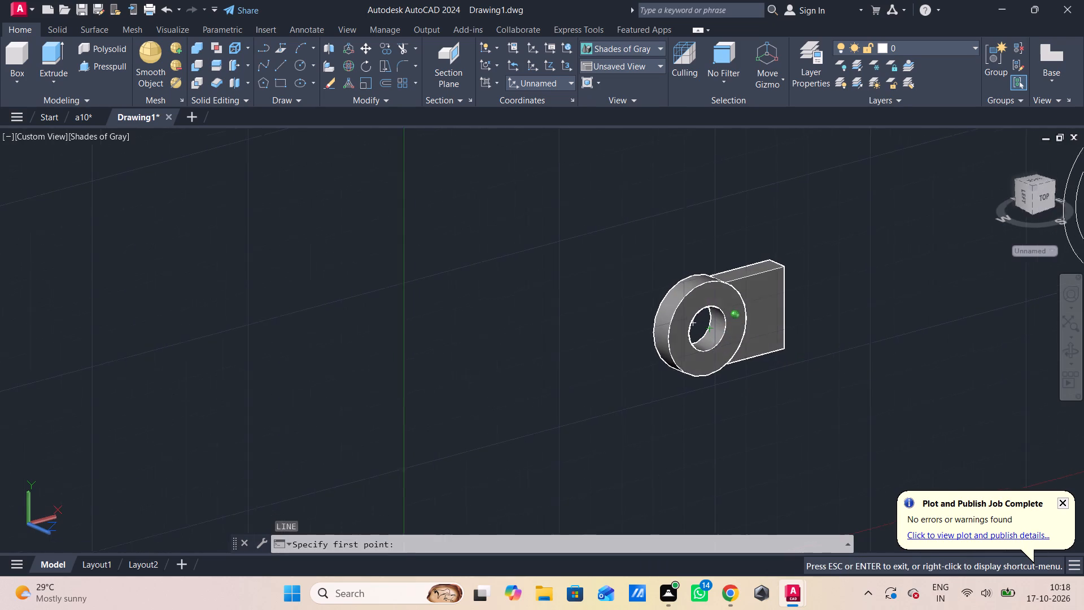
shift+middle_drag(702, 335, 636, 304)
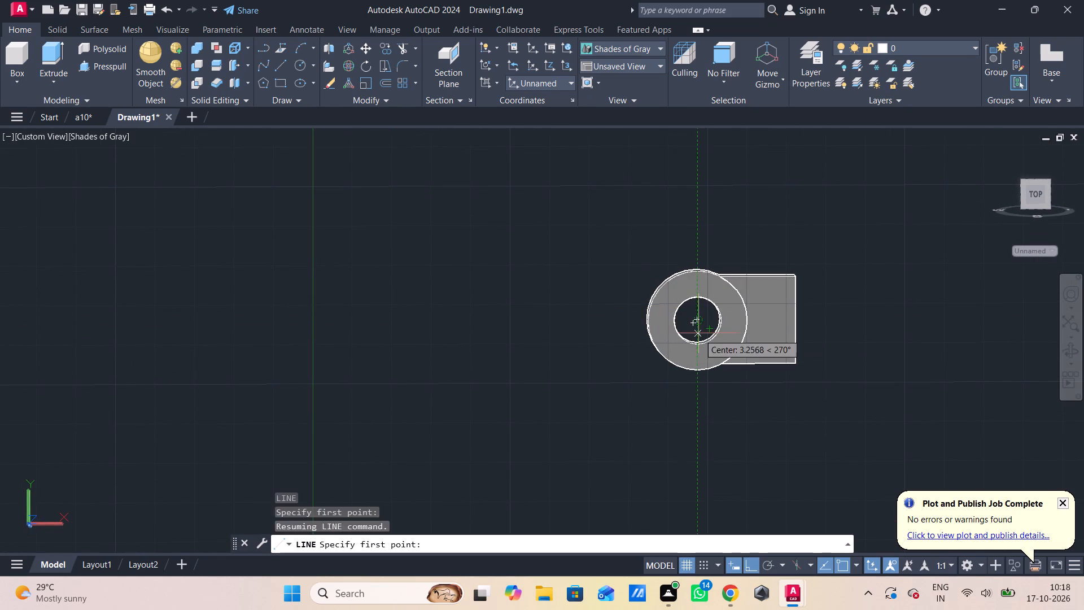
click(700, 318)
shift+middle_drag(739, 440, 740, 441)
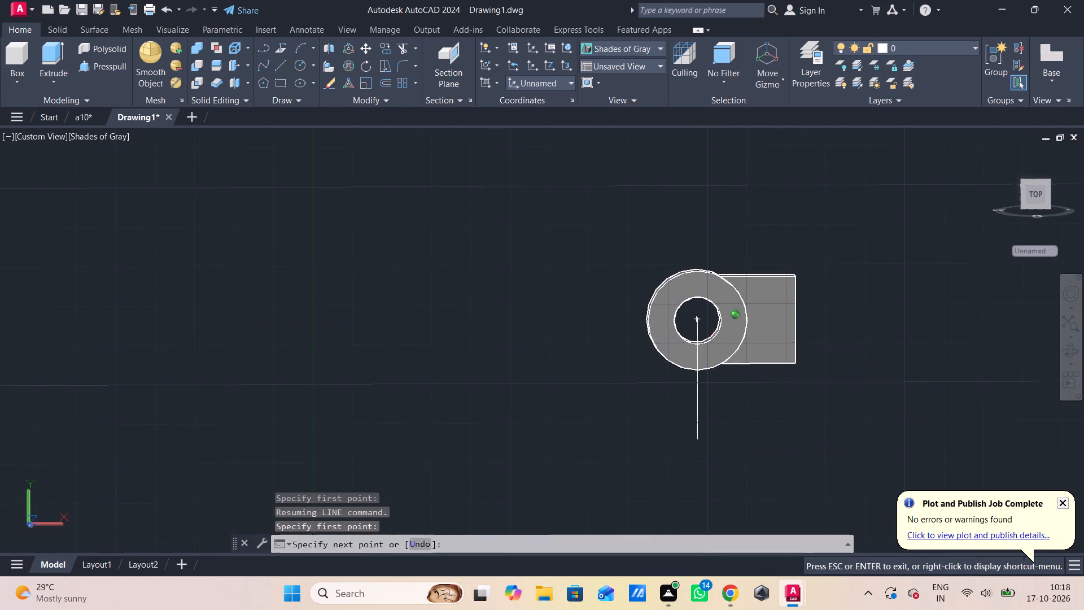
shift+middle_drag(740, 441, 841, 433)
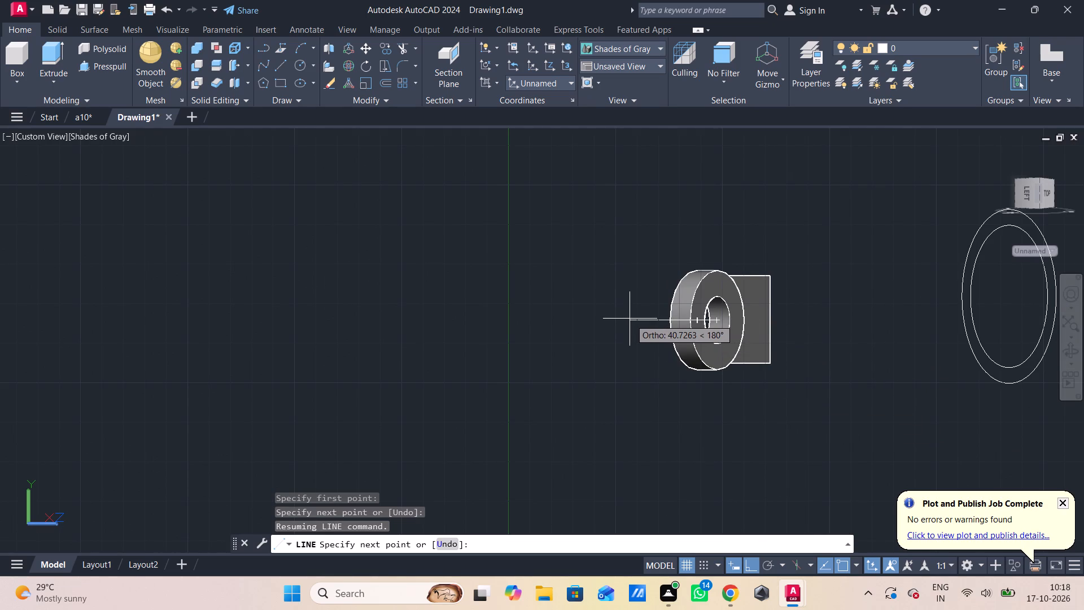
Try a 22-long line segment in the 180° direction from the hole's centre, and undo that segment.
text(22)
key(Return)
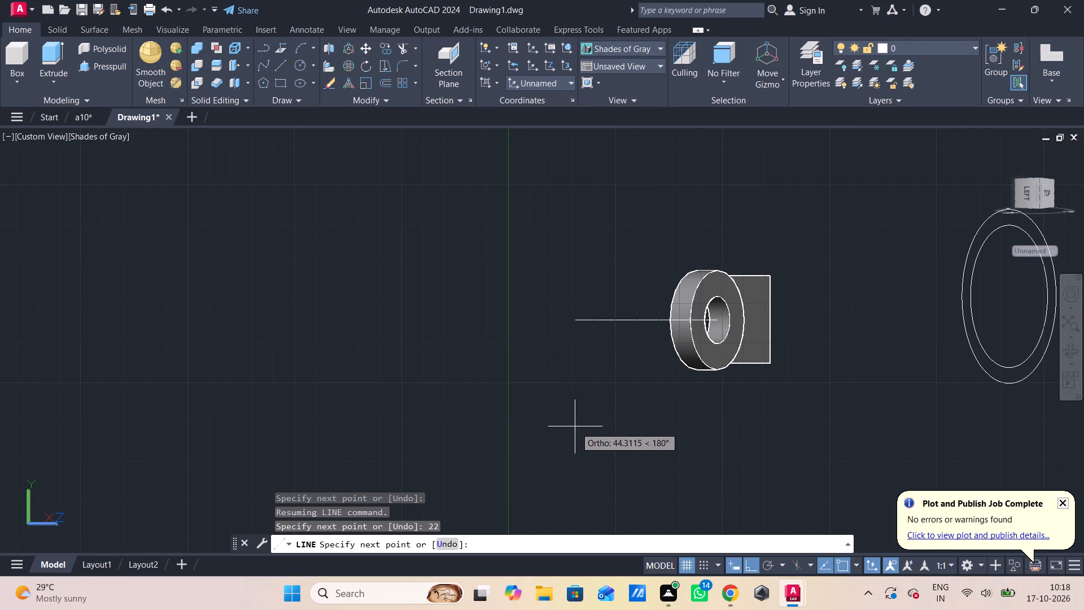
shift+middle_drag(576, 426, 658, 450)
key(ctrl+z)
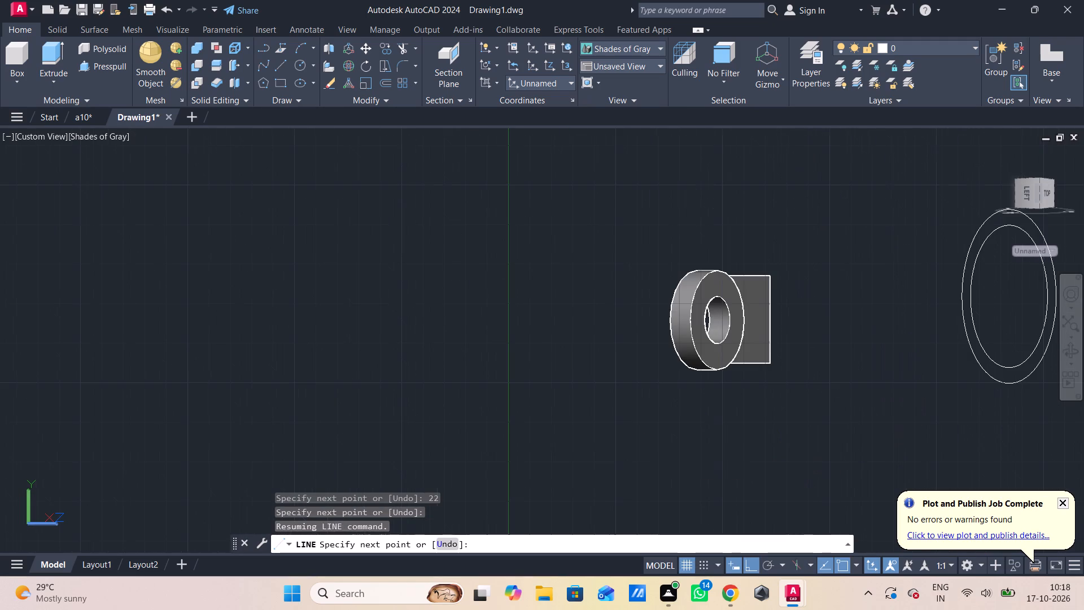
Draw the line 22 long from the hole's centre in the -Z direction and end the command.
shift+middle_drag(563, 286, 563, 288)
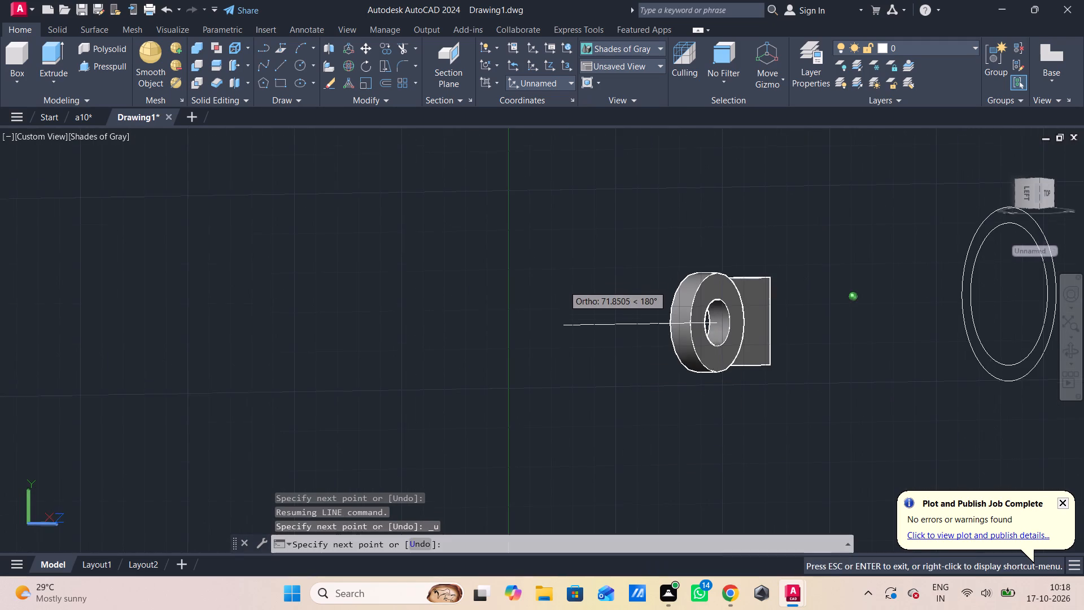
shift+middle_drag(563, 288, 697, 353)
scroll(648, 382, down, 1)
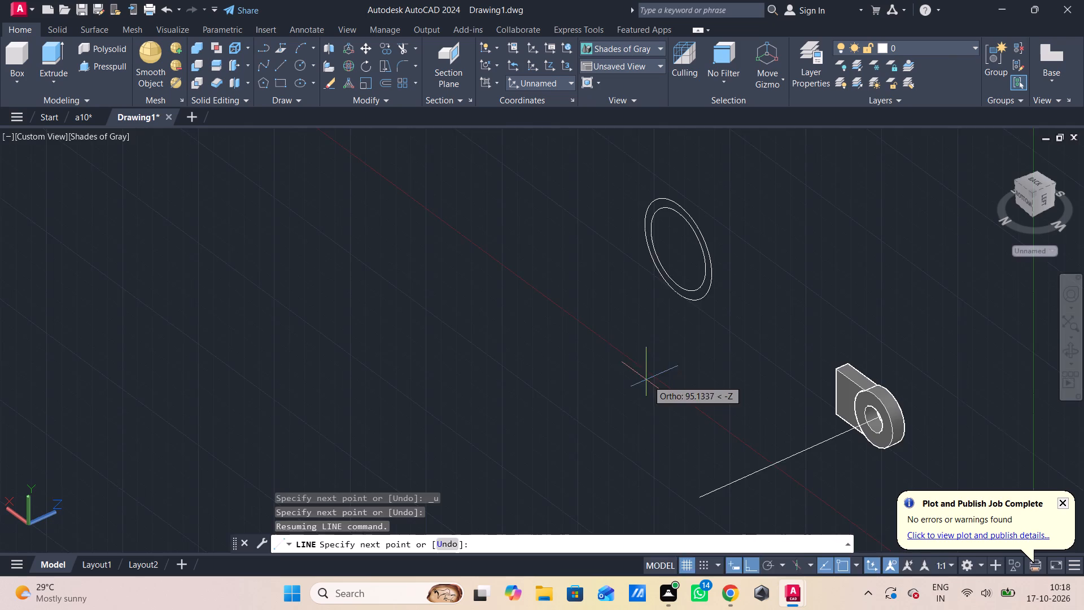
middle_drag(639, 375, 622, 348)
text(22)
key(Return)
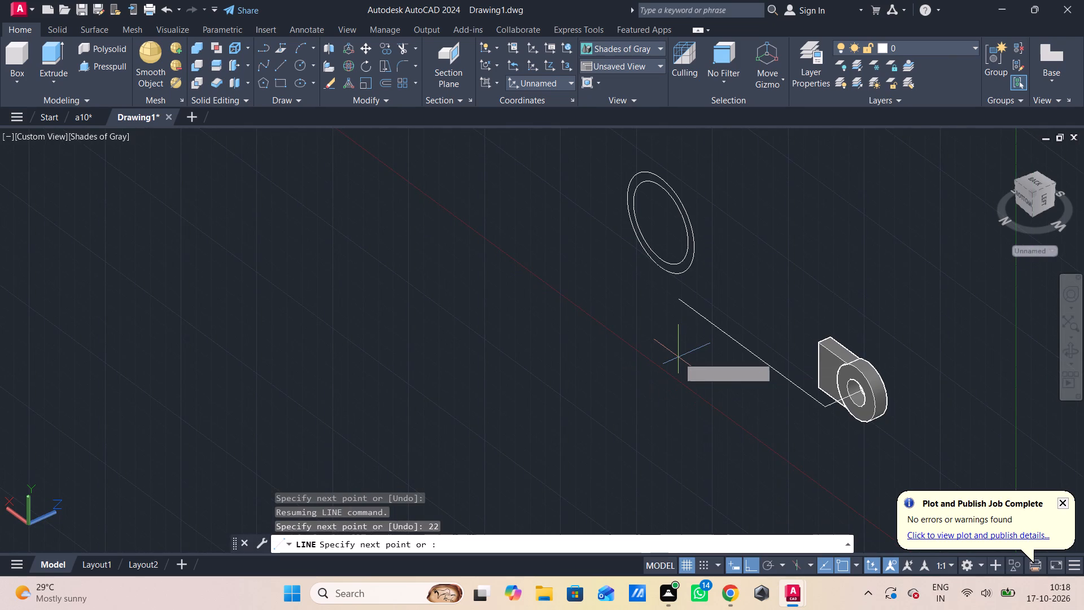
key(Escape)
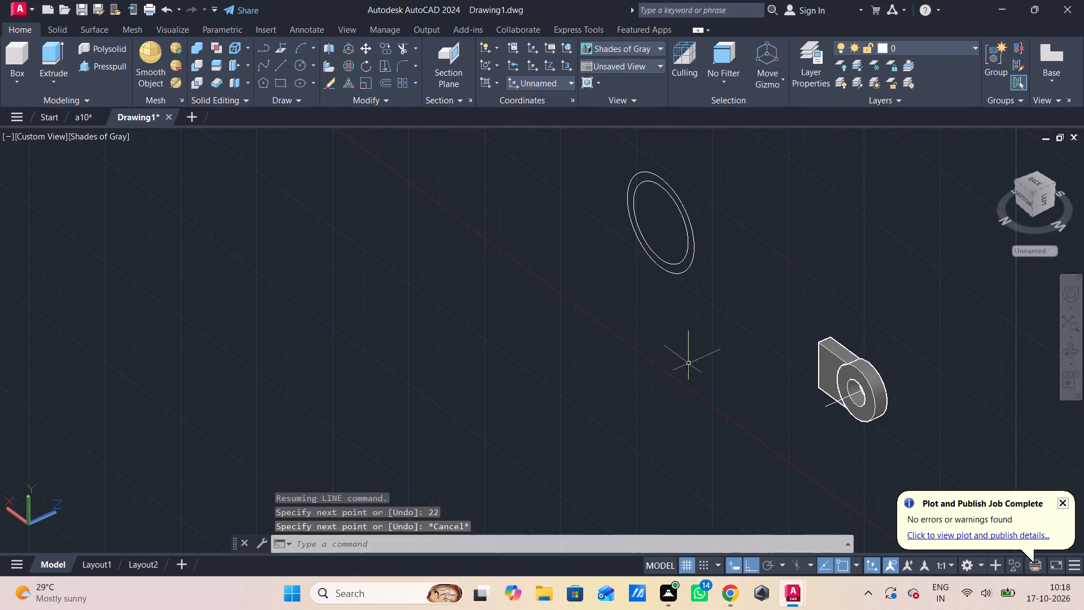
Select the 12.5-radius circle and move it by its grip clear of the ring, on the side away from the block.
click(887, 389)
drag(839, 363, 868, 387)
click(1007, 424)
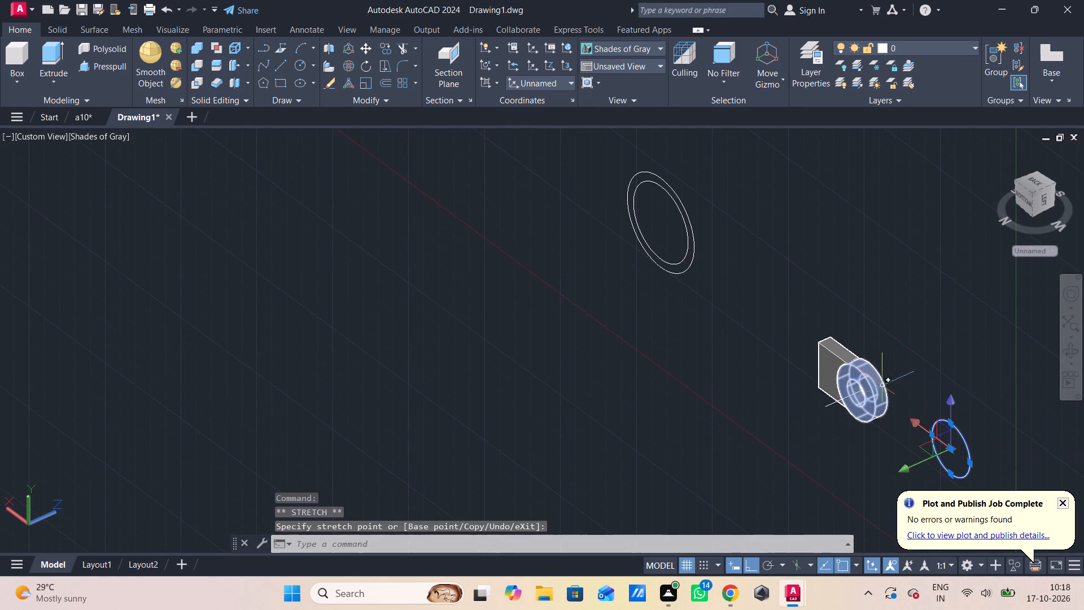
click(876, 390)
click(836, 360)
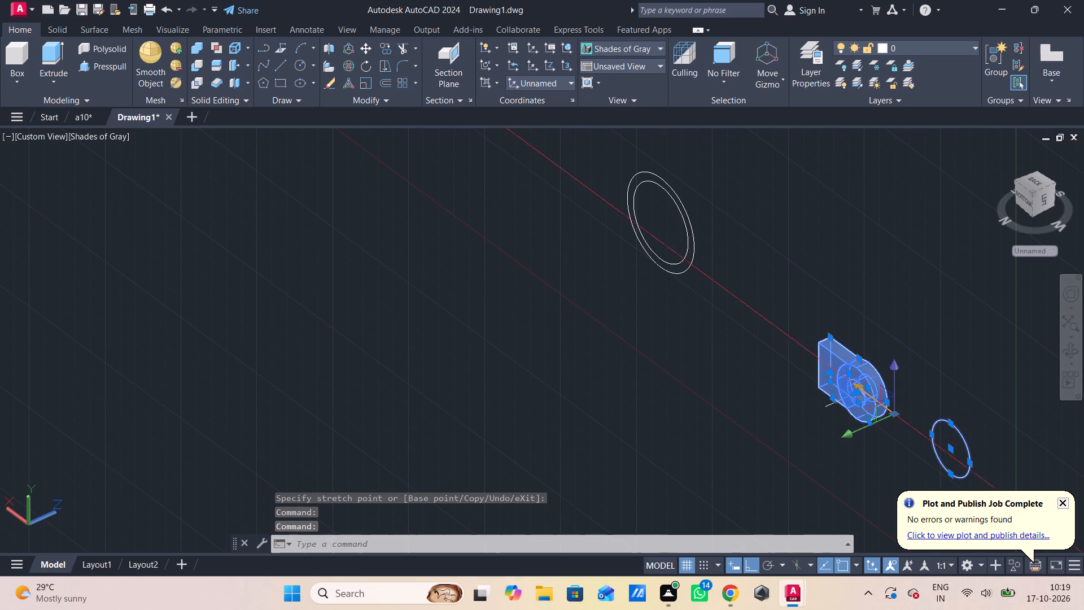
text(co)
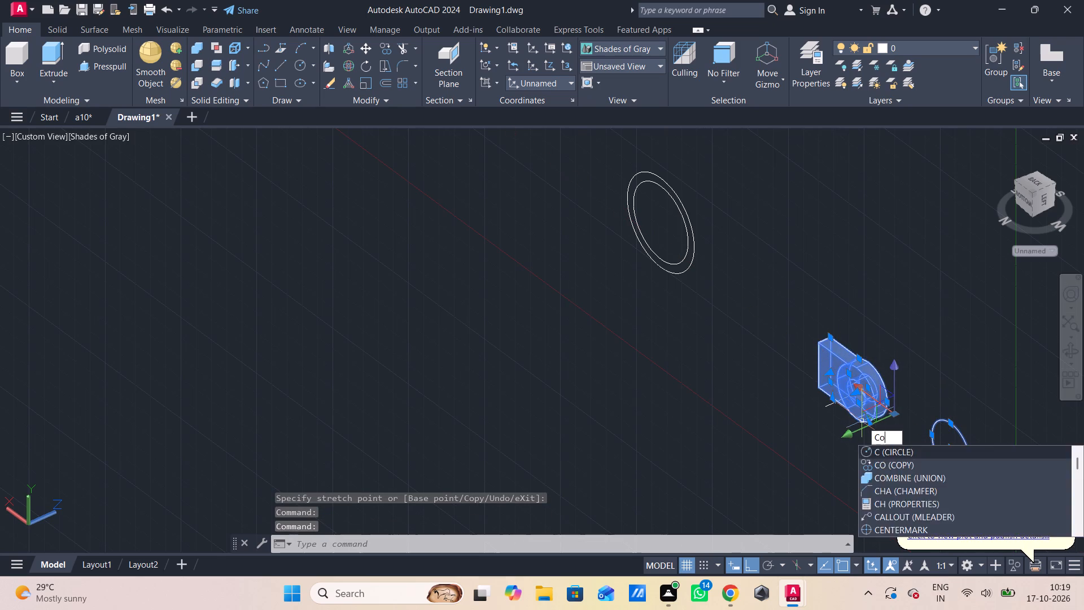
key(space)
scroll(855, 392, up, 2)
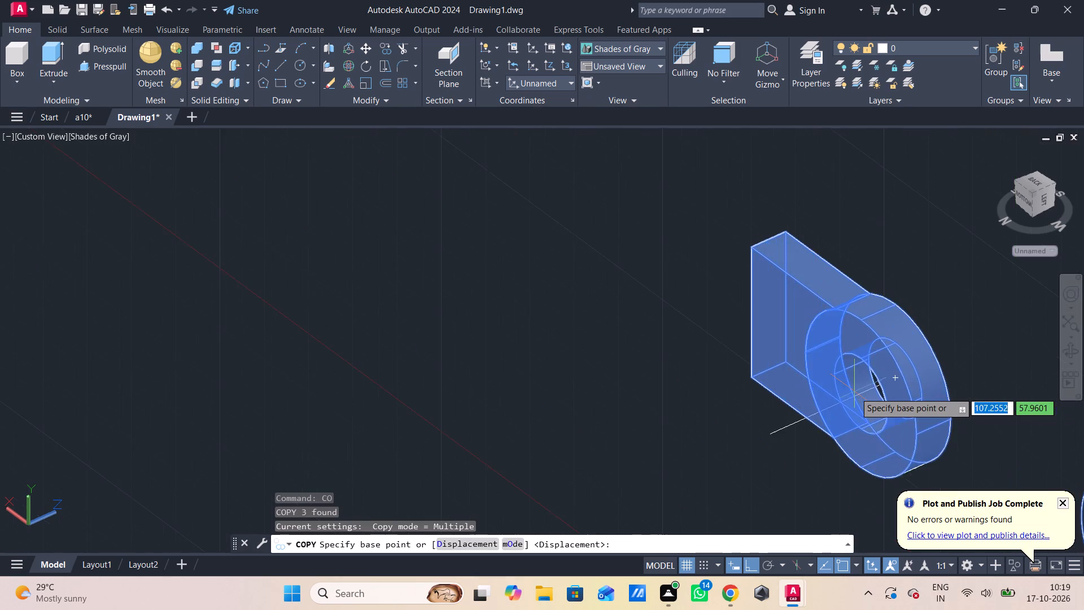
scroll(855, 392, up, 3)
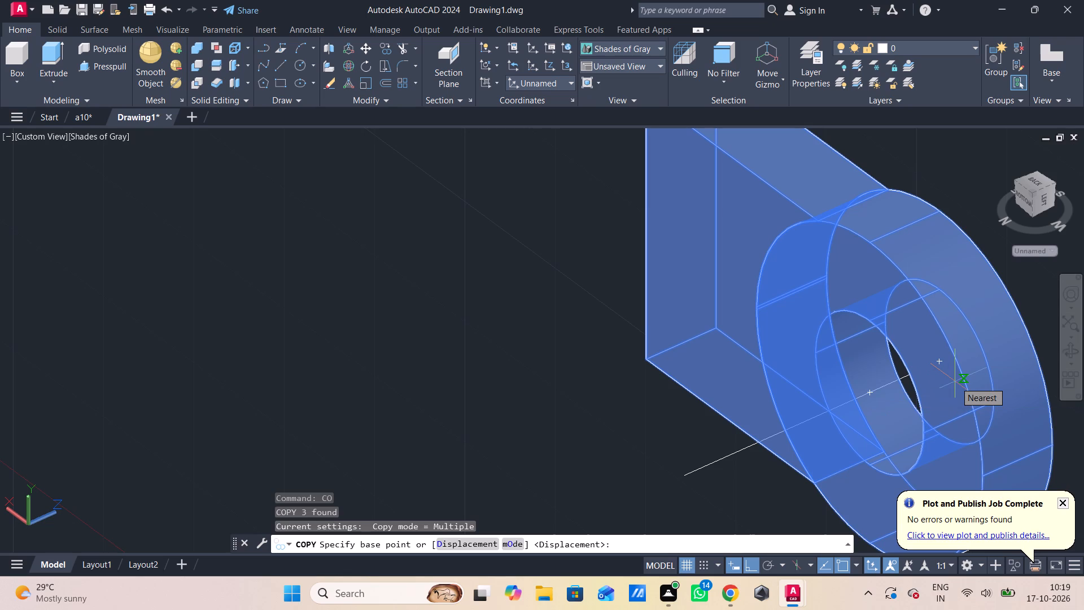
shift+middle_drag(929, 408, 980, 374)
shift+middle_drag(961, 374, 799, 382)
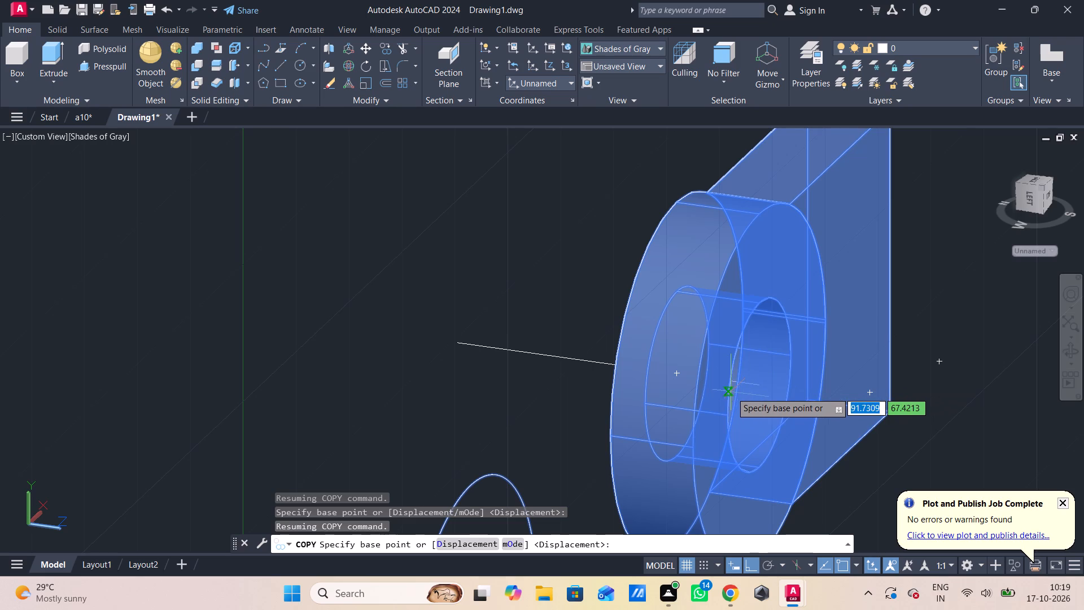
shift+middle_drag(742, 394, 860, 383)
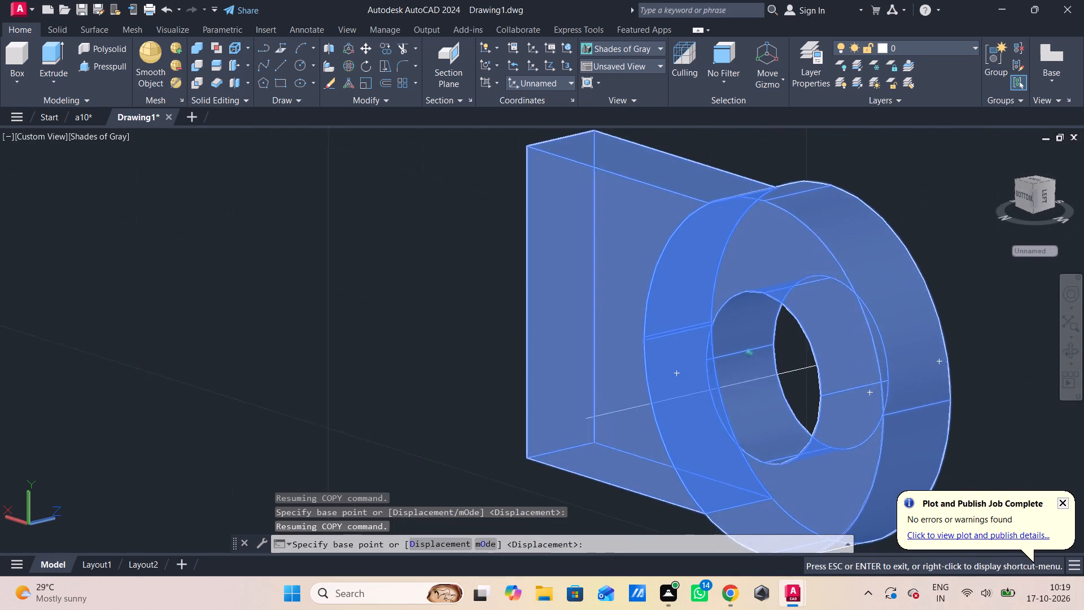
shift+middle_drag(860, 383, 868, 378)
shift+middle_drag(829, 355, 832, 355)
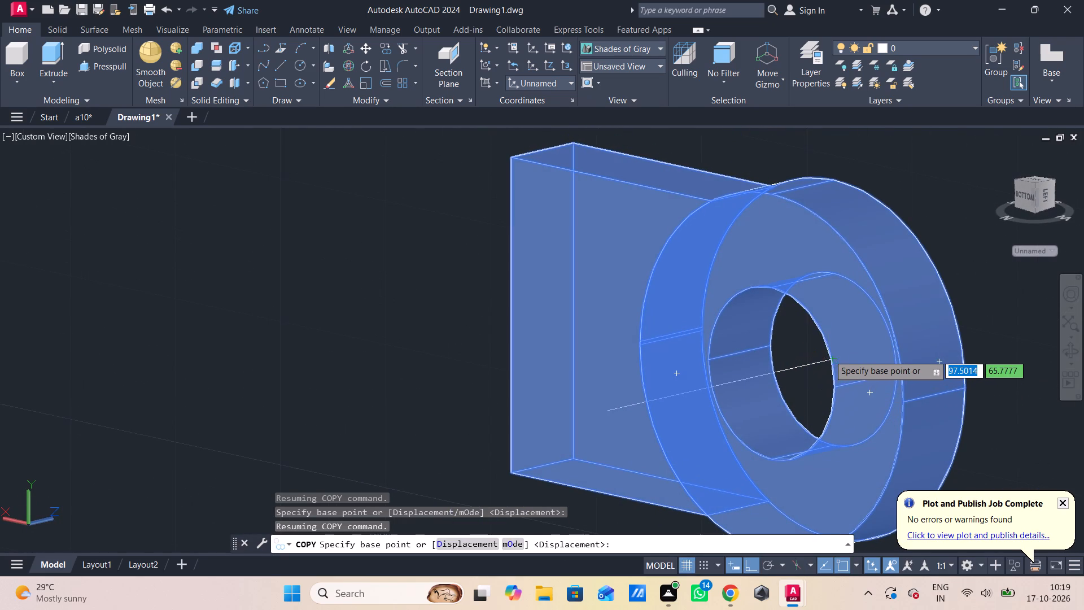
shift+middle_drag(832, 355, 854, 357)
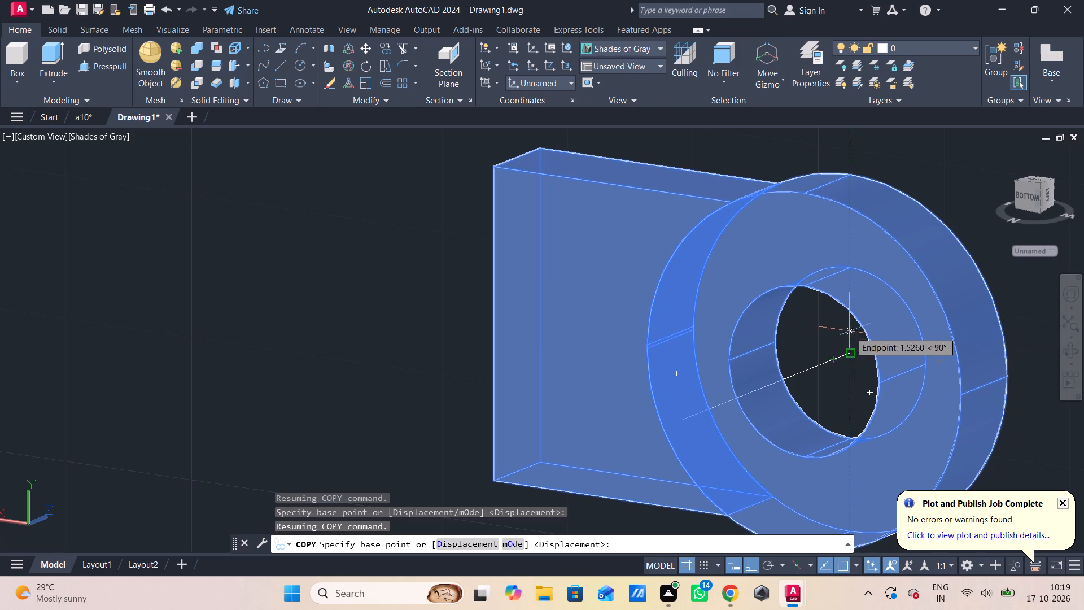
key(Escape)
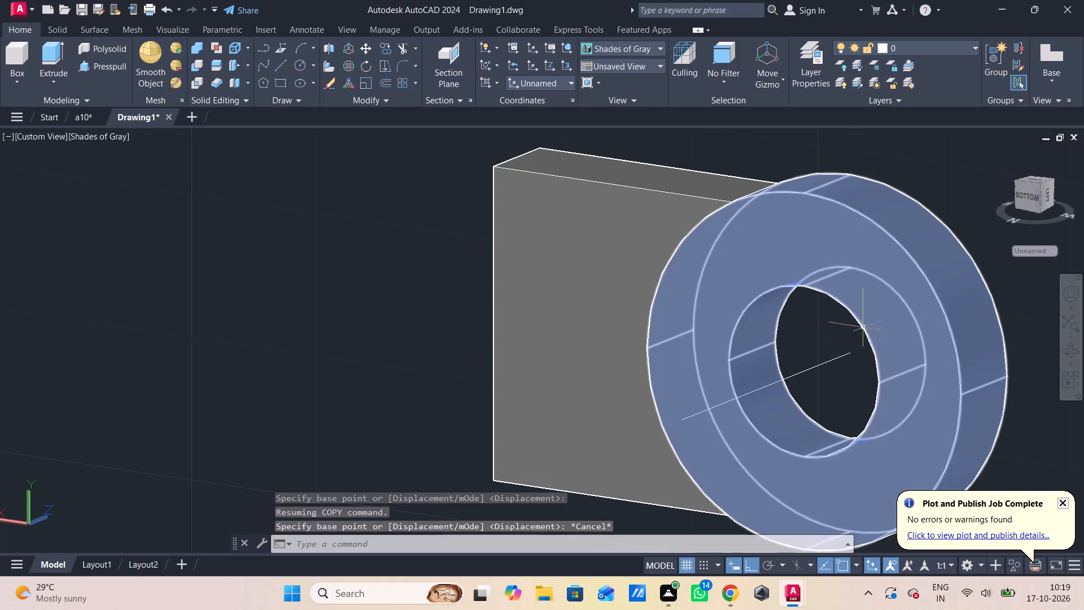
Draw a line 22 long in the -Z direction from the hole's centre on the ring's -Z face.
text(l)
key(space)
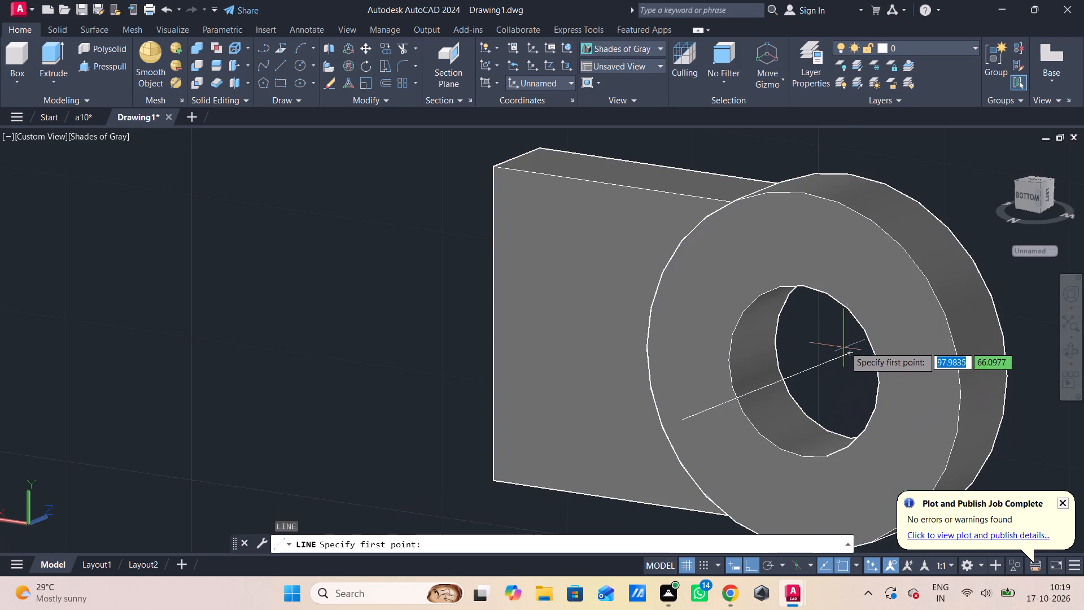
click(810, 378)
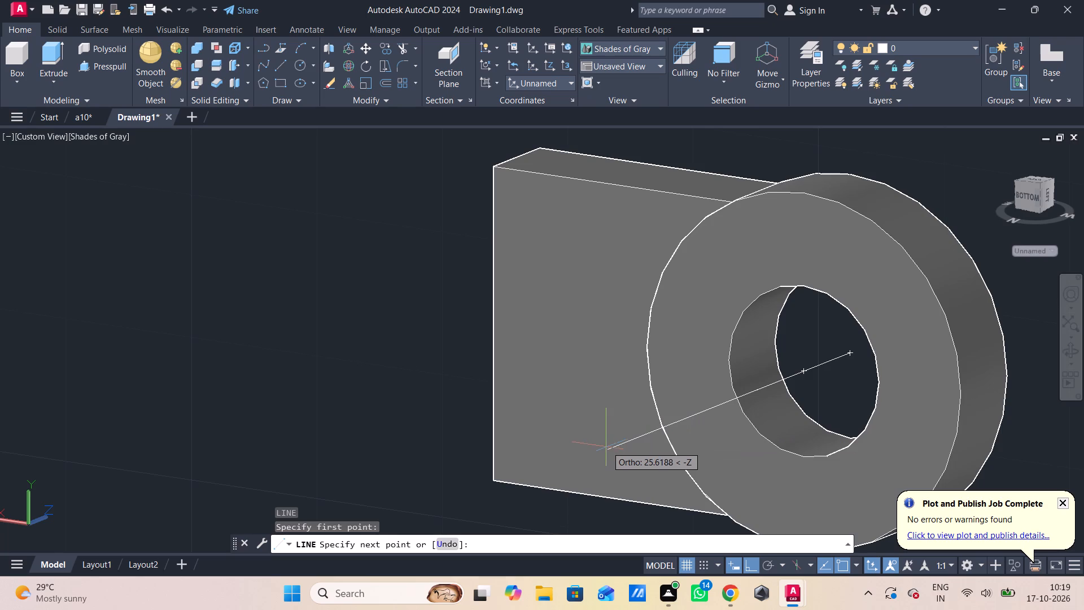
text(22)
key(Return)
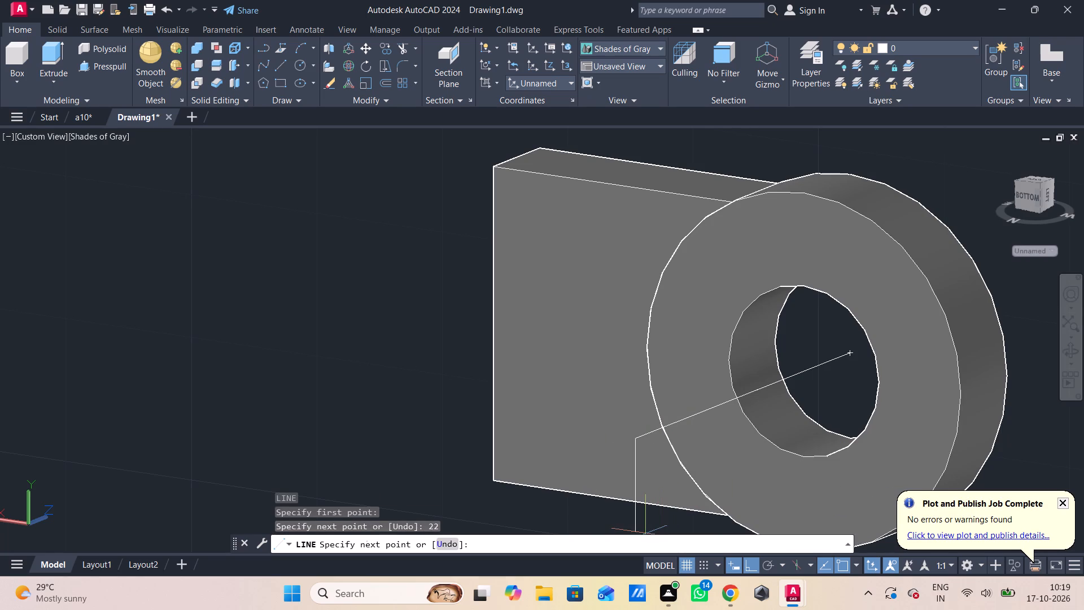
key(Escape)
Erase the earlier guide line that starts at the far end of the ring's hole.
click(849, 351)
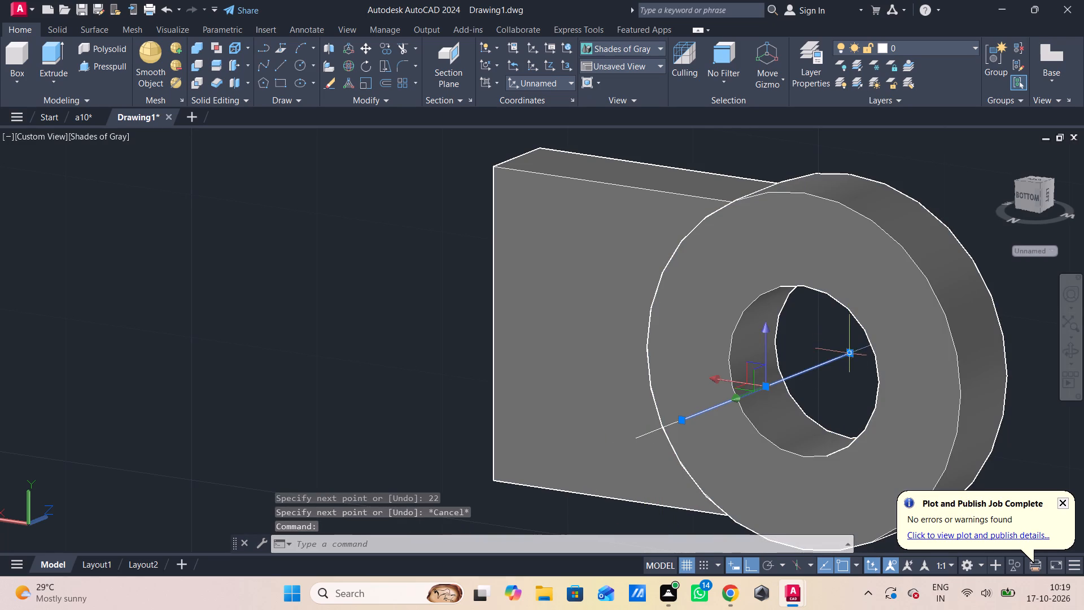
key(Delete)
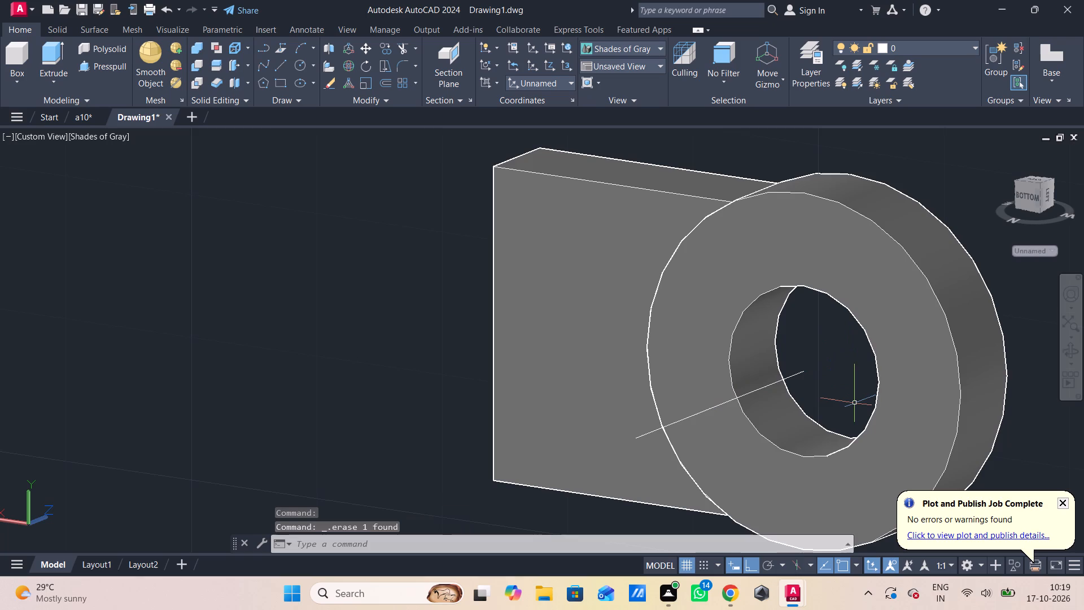
Undo the guide lines, circle move, visual style change and Presspull extrusions, back to the flat ring and block profile.
shift+middle_drag(863, 413, 799, 429)
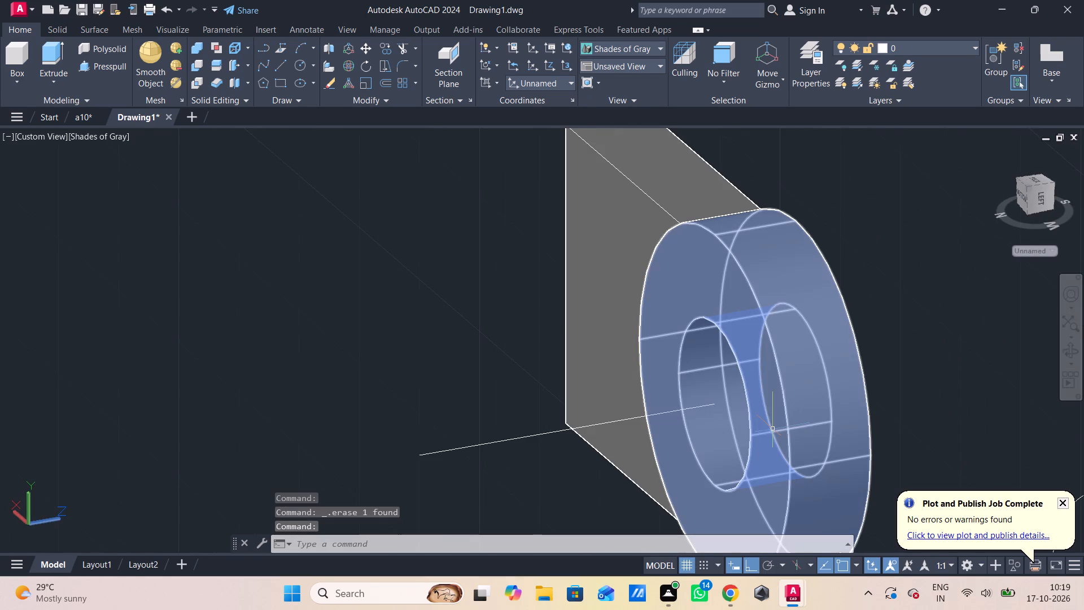
shift+middle_drag(919, 368, 886, 388)
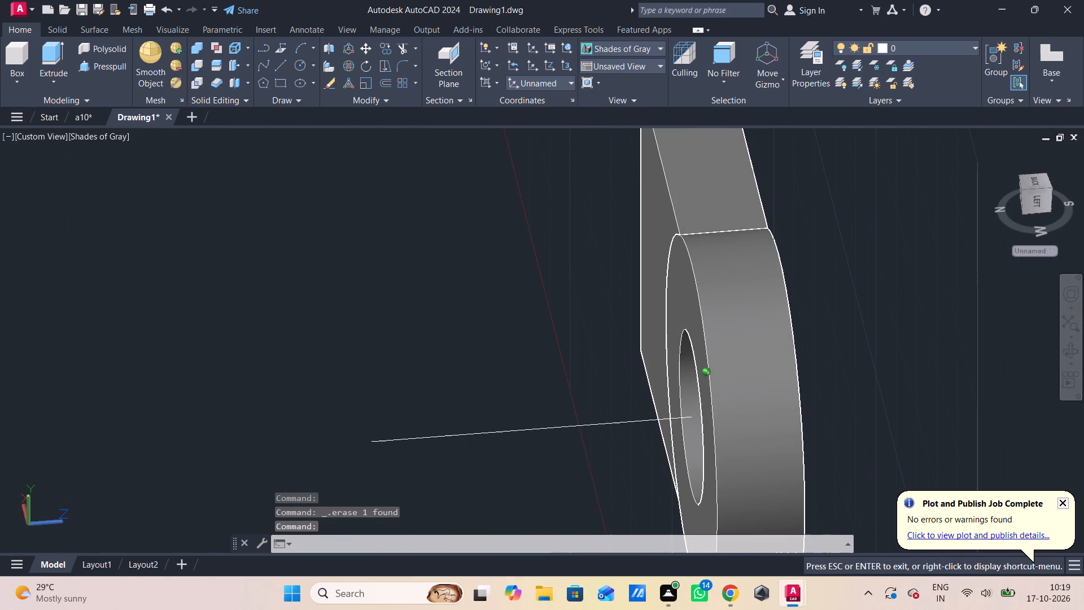
shift+middle_drag(886, 388, 934, 365)
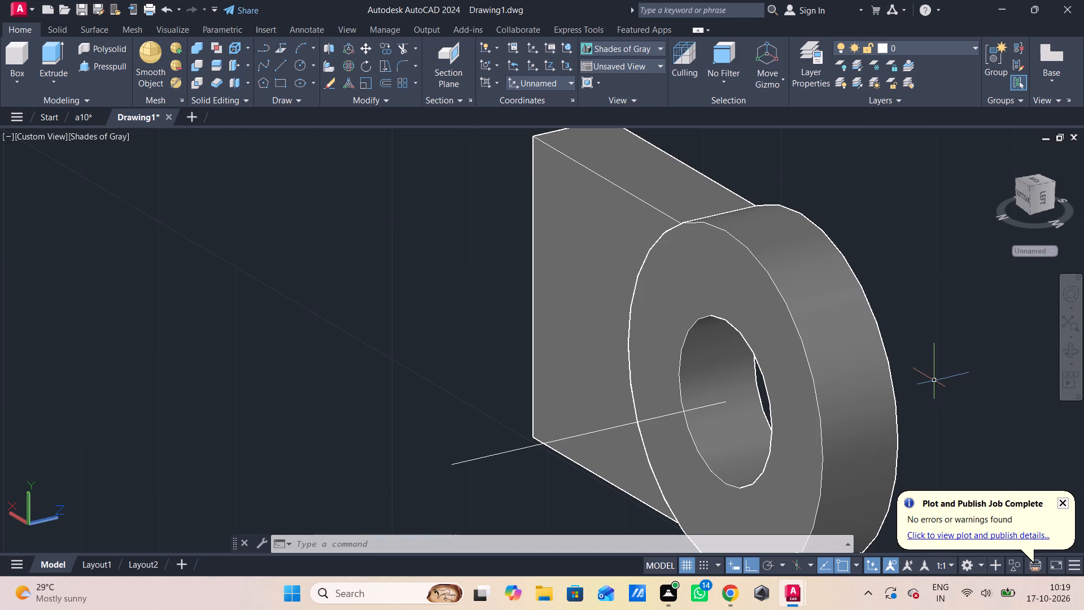
key(ctrl+z)
key(ctrl+z)
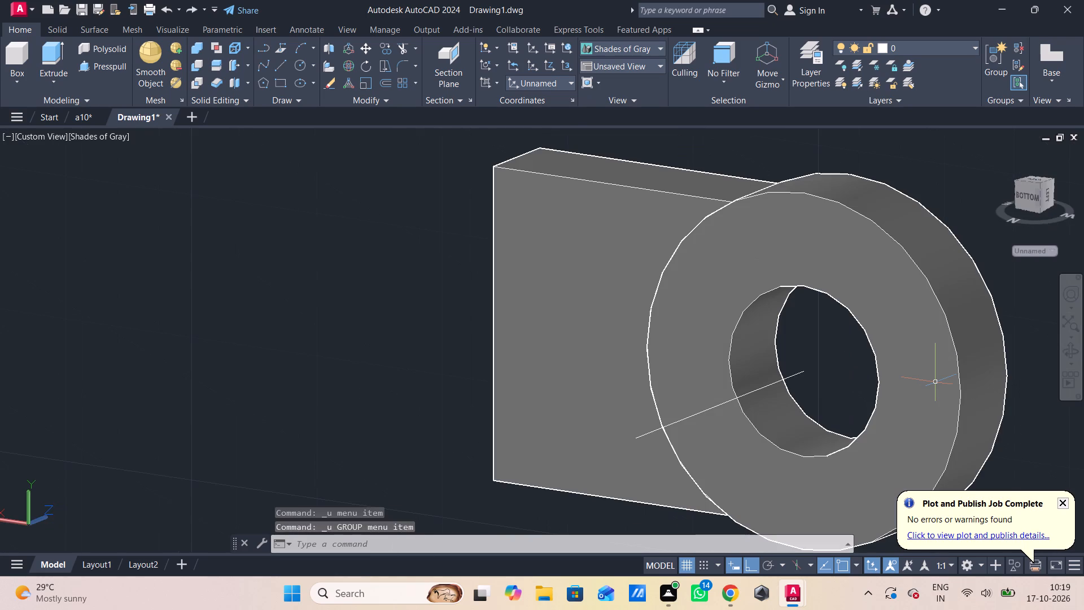
key(ctrl+z)
key(ctrl+z)
key(ctrl+z)
key(ctrl+z)
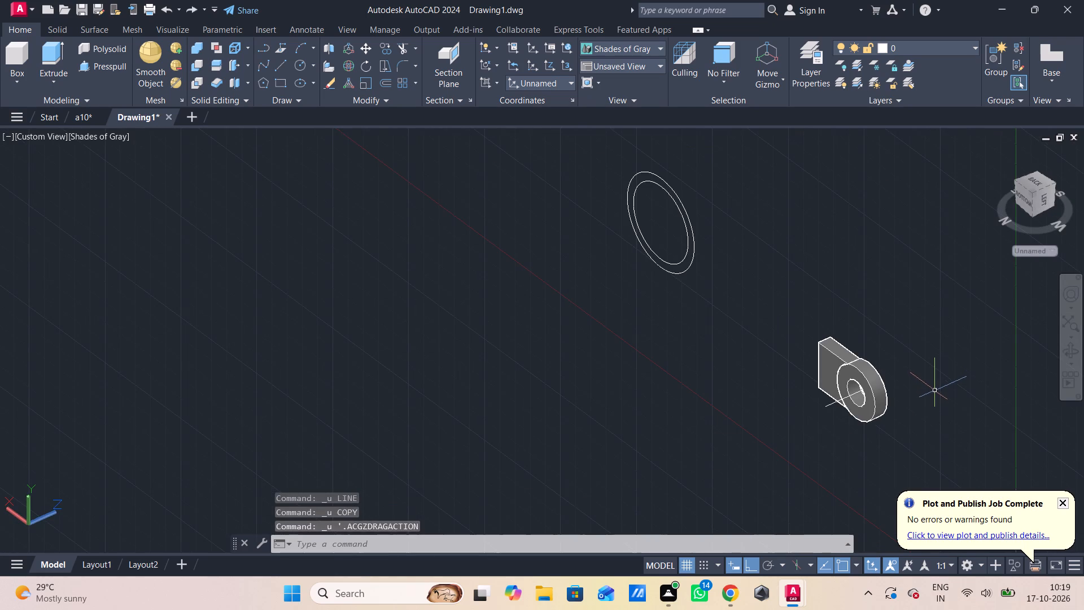
key(ctrl+z)
key(ctrl+z)
key(ctrl+z)
key(ctrl+z)
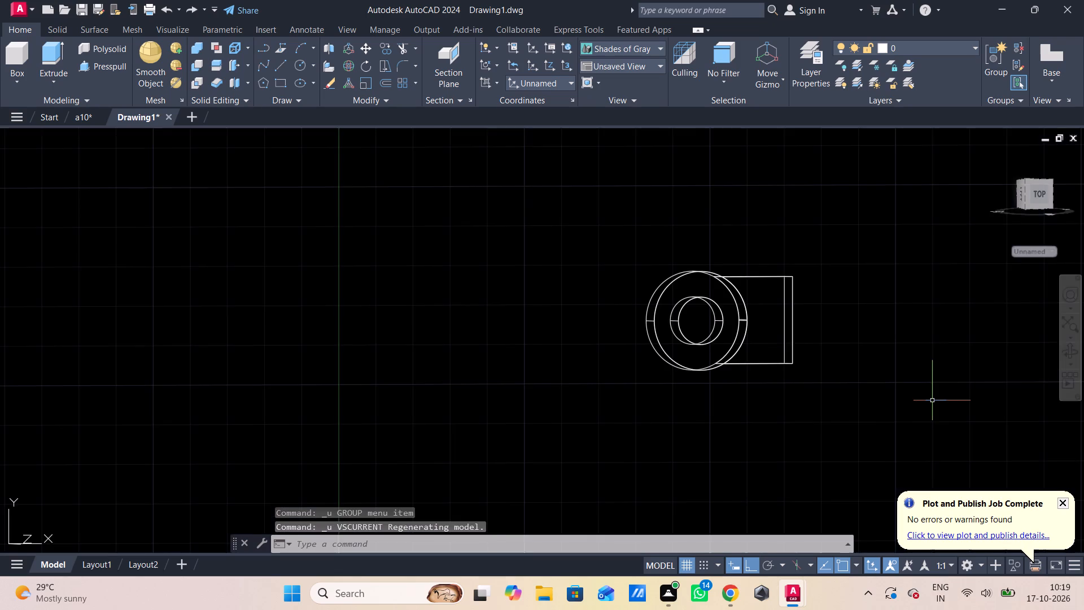
key(ctrl+z)
Draw a guide line 22 long from the centre of the flat ring's hole in the -Z direction.
shift+middle_drag(932, 400, 1022, 400)
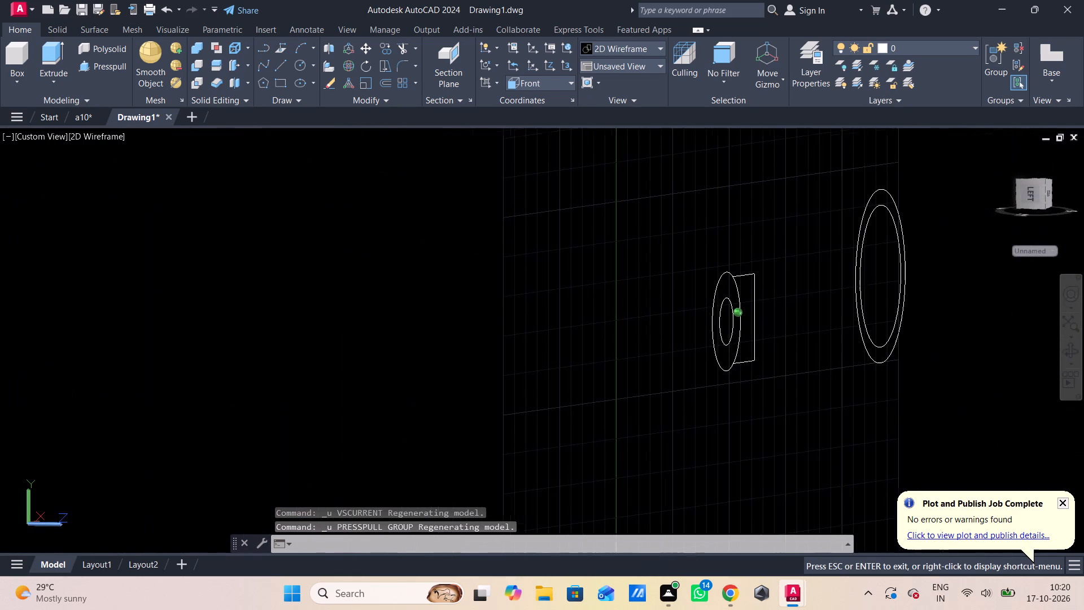
shift+middle_drag(1022, 400, 960, 403)
key(l)
key(Return)
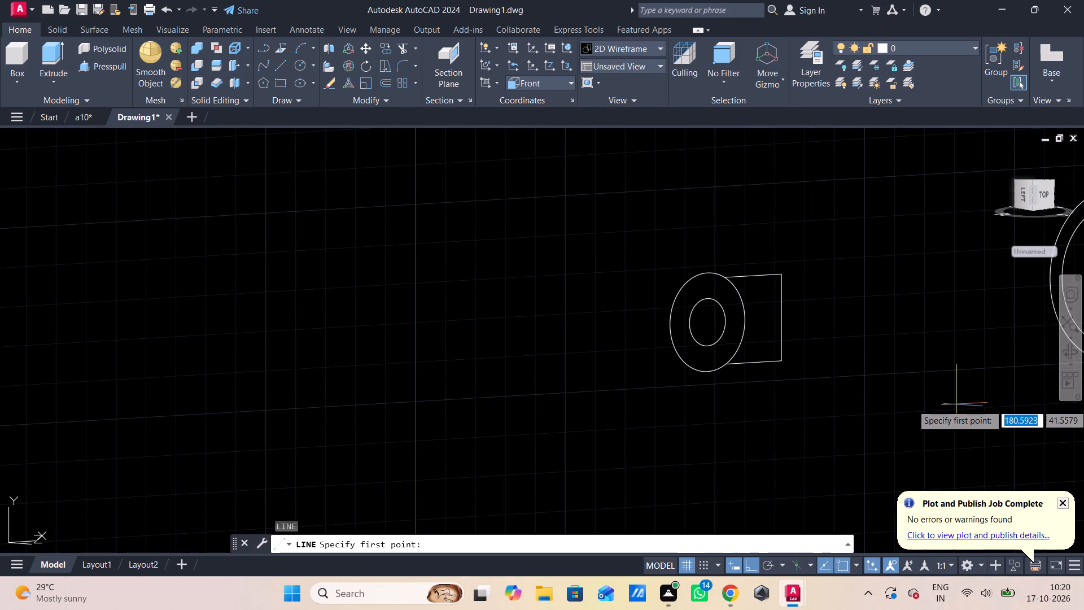
shift+middle_drag(939, 438, 1065, 437)
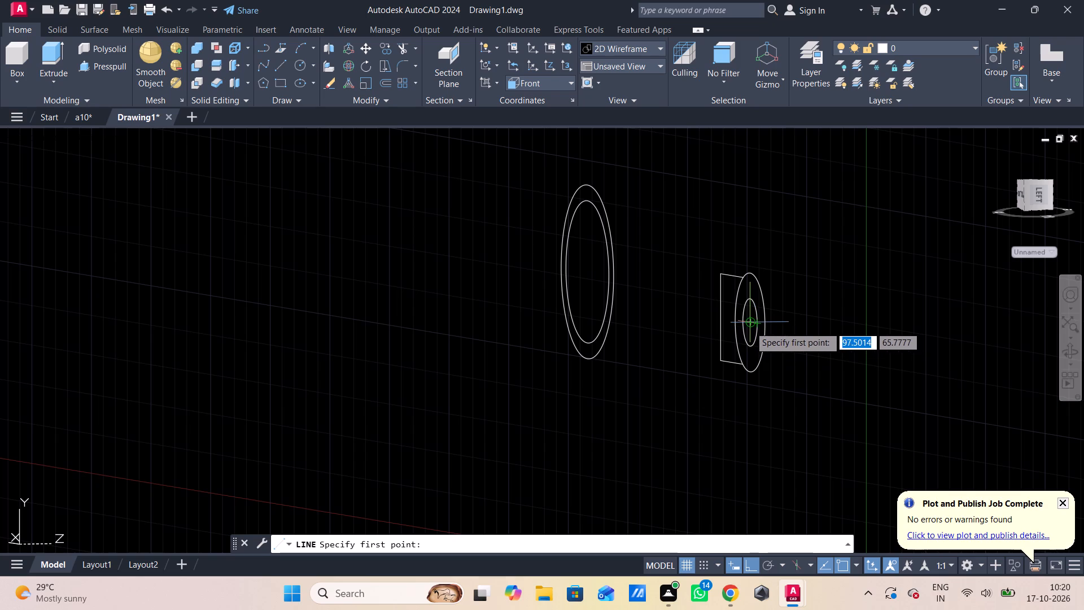
click(750, 326)
shift+middle_drag(680, 342, 673, 346)
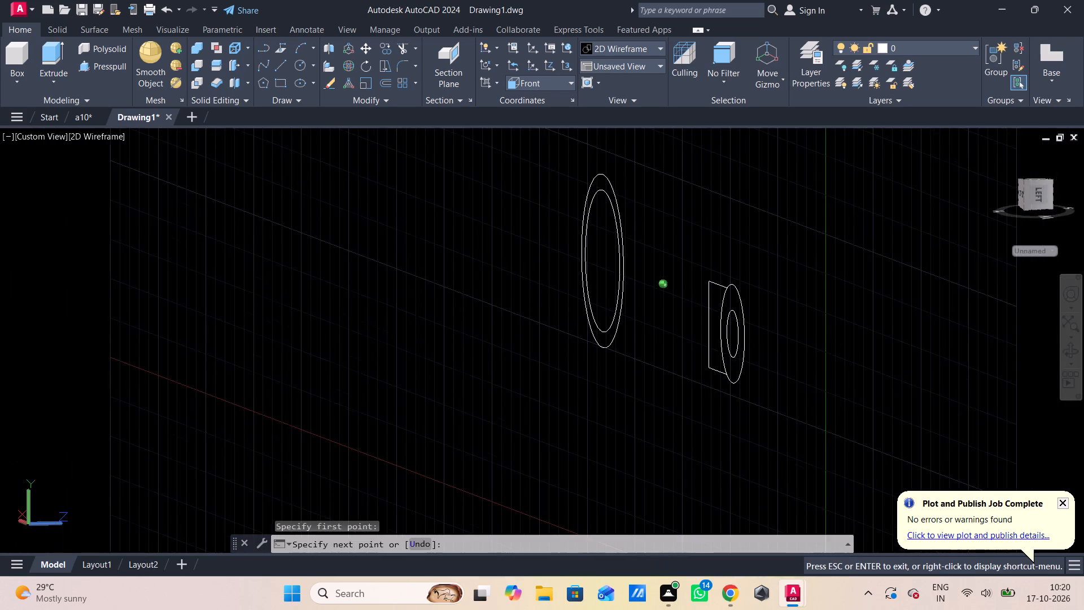
shift+middle_drag(673, 346, 658, 350)
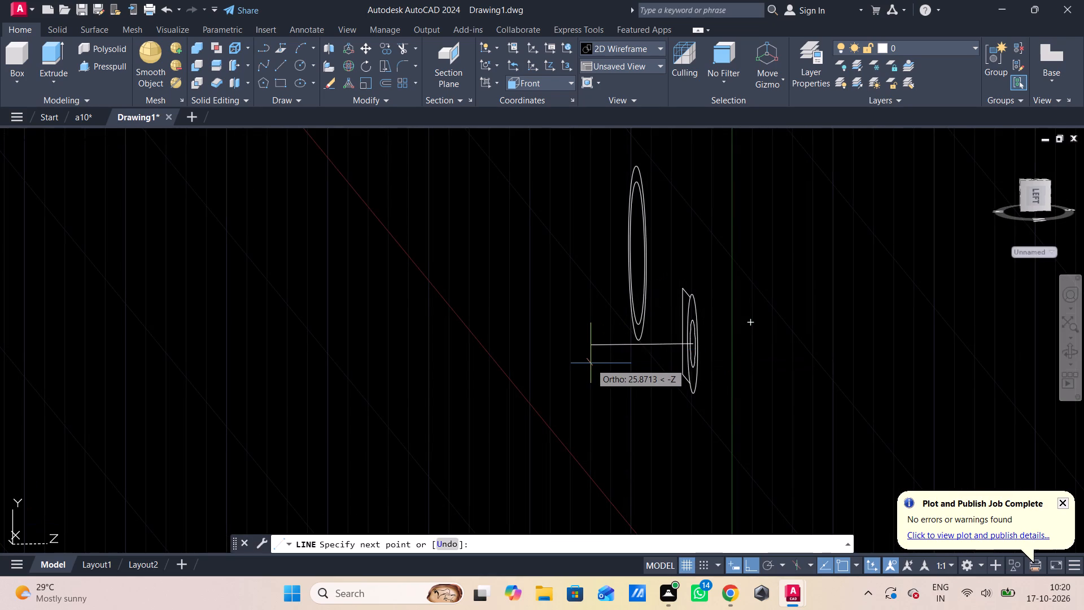
text(22)
key(Return)
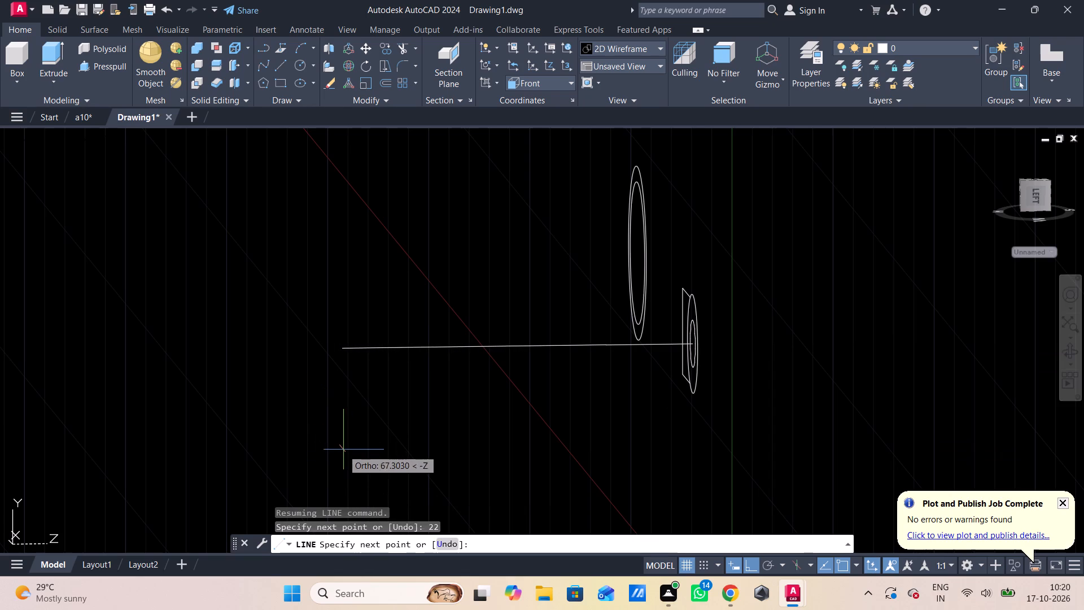
key(Escape)
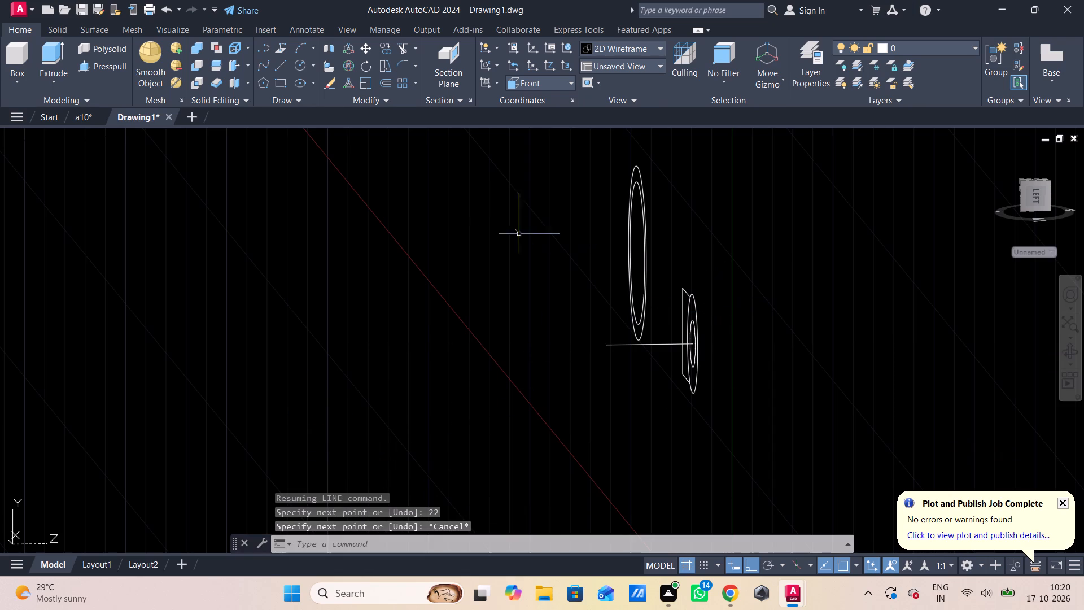
Presspull the ring area between the two concentric circles to a height of -6.
click(108, 67)
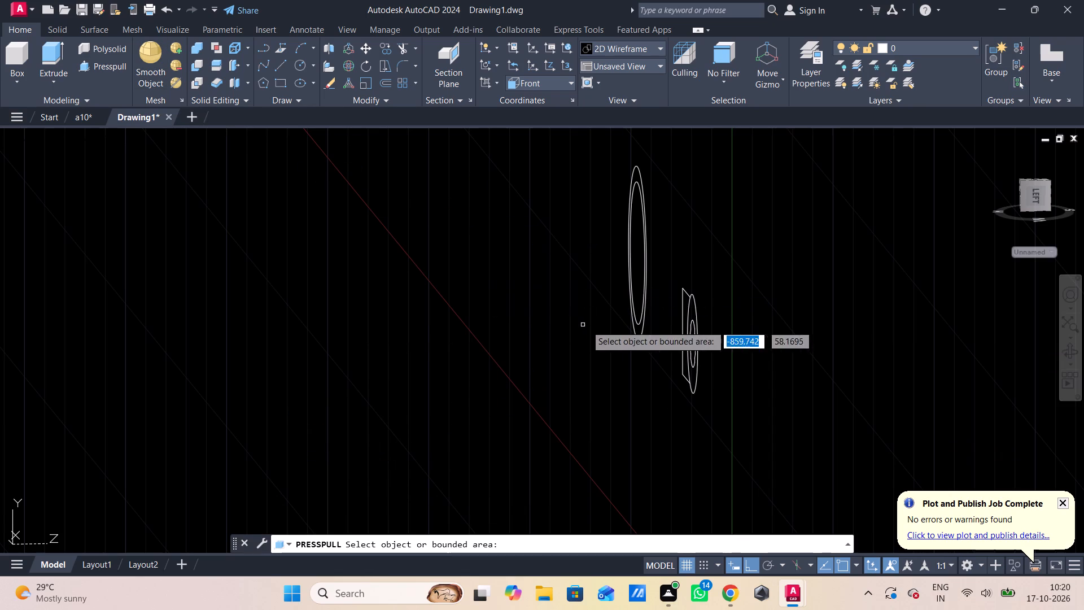
click(689, 313)
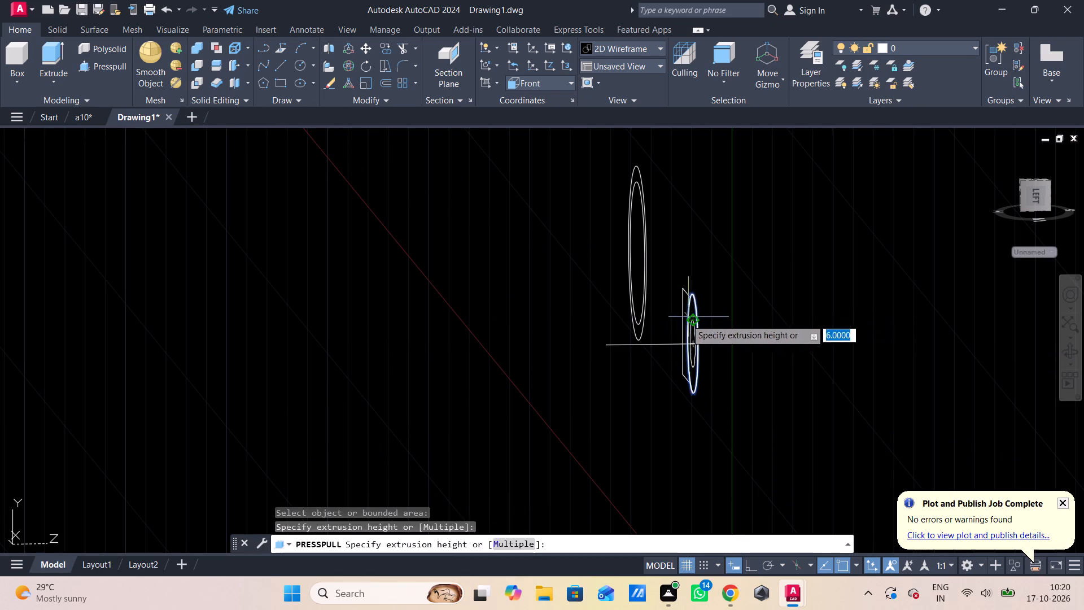
text(-6)
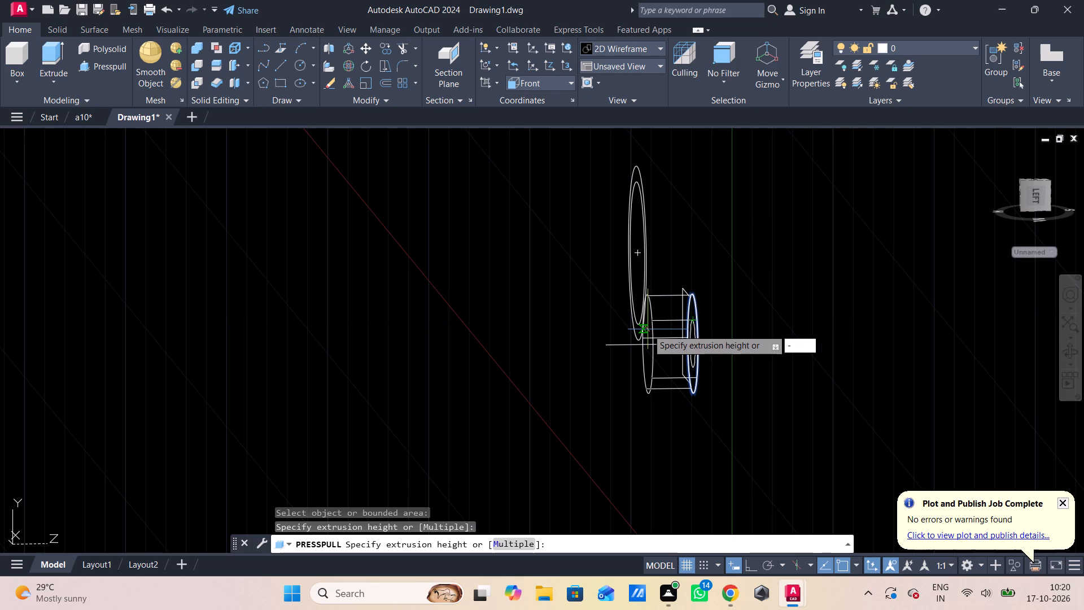
key(Return)
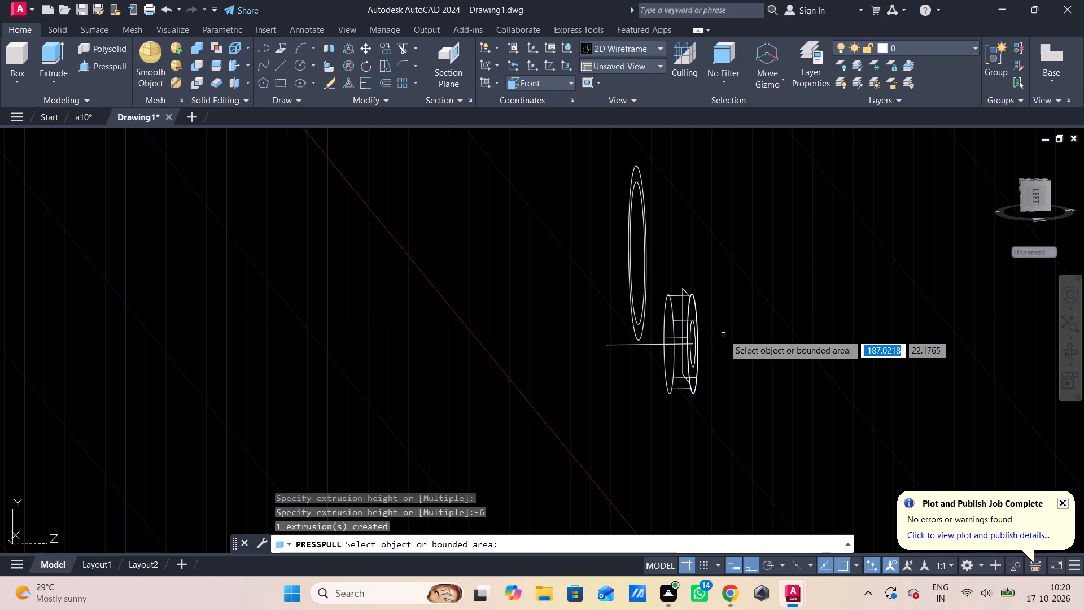
Presspull the block profile beside the ring to a height of -6 and end the command.
shift+middle_drag(724, 334, 775, 344)
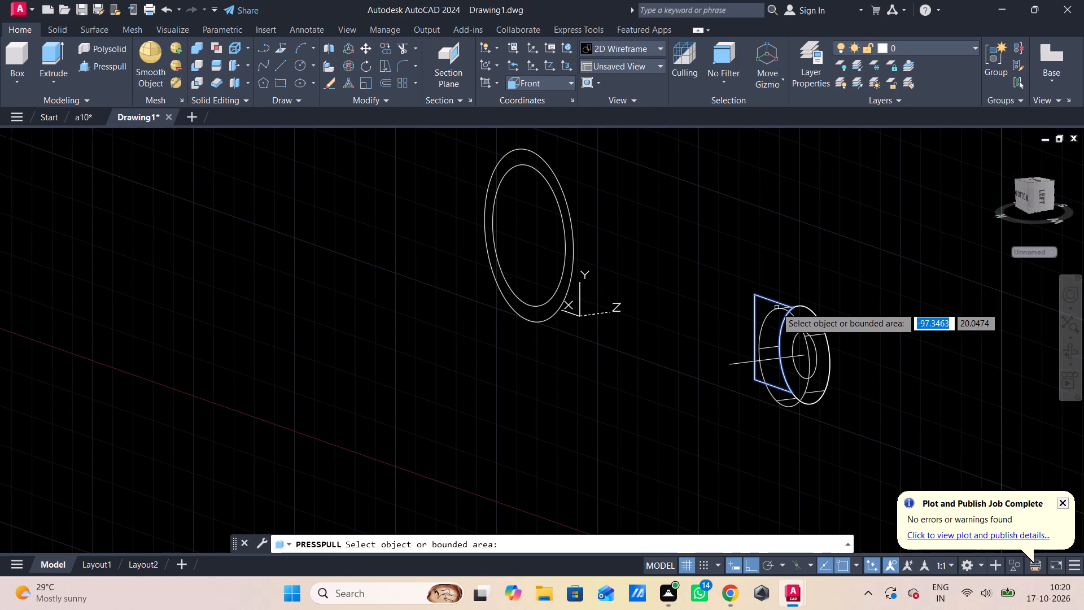
click(776, 307)
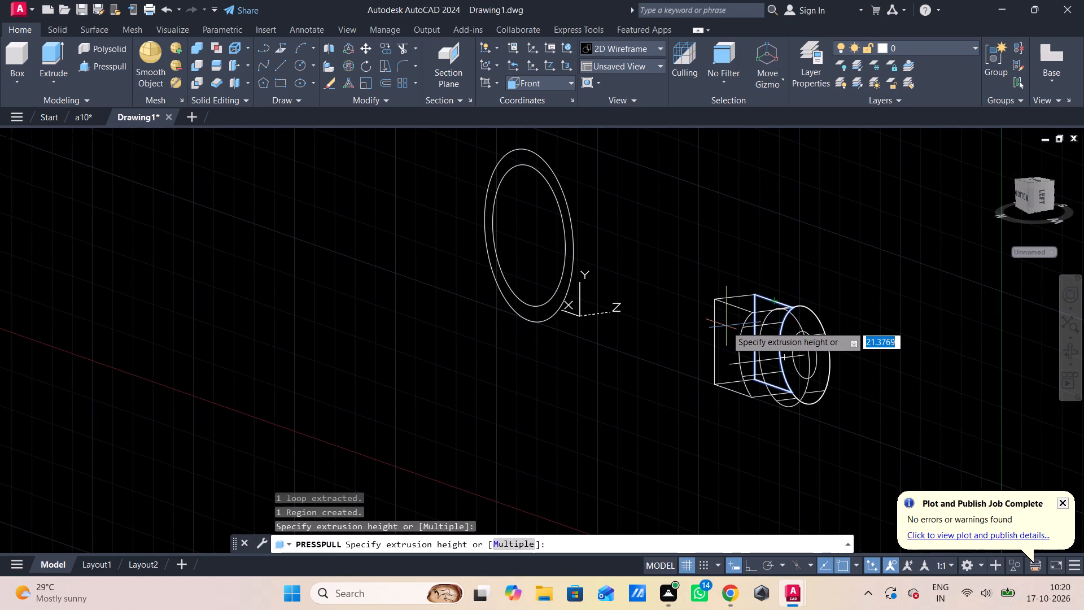
text(-6)
key(Return)
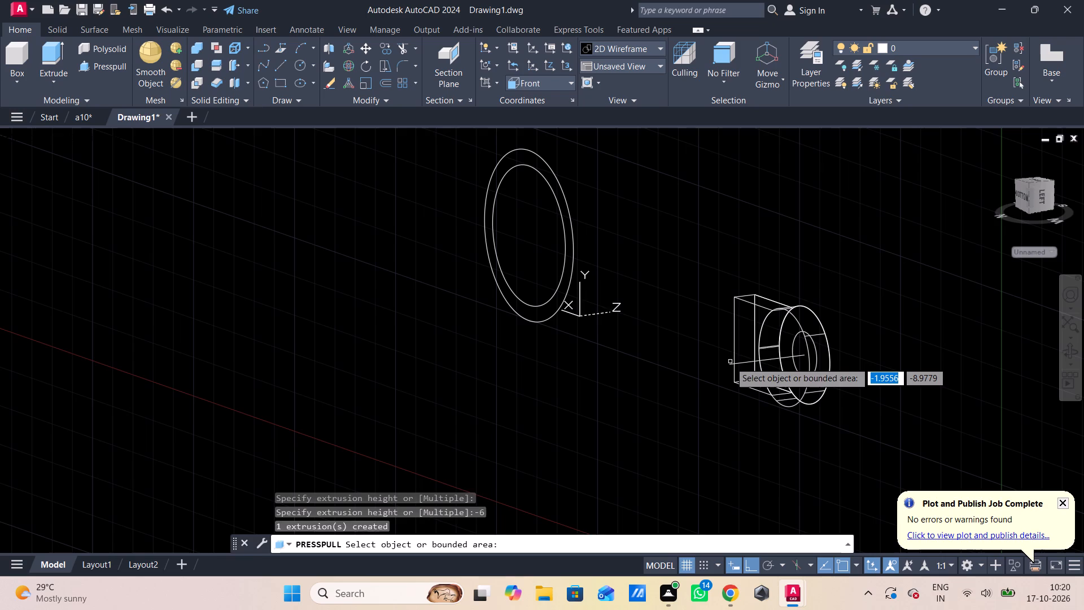
key(Escape)
key(Escape)
Copy the disc and block solids from the hole circle's centre to the far end of the 22-long guide line.
click(821, 326)
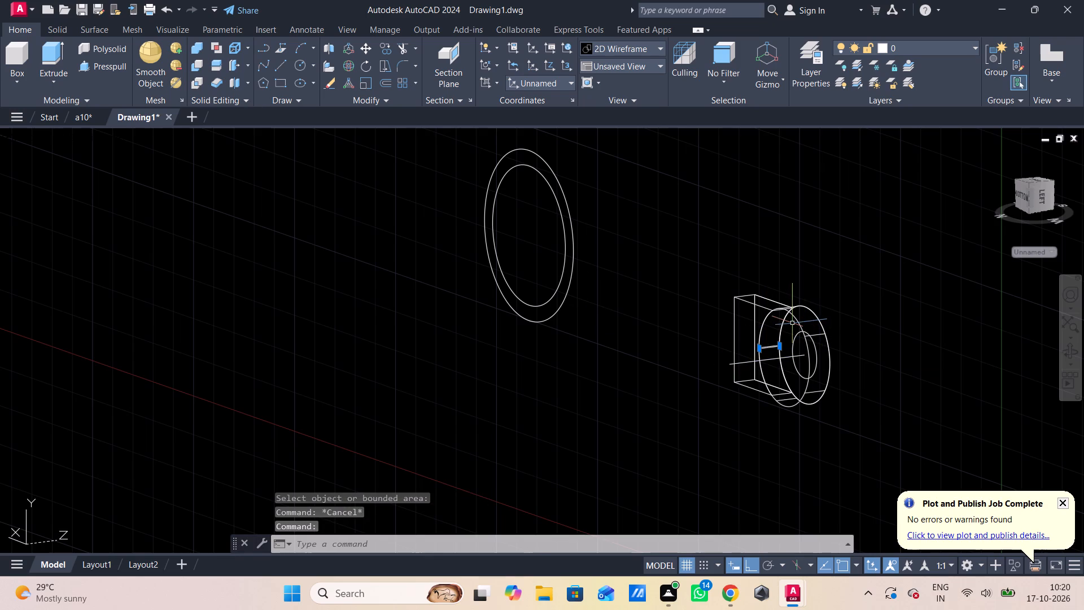
key(Escape)
click(822, 287)
click(751, 323)
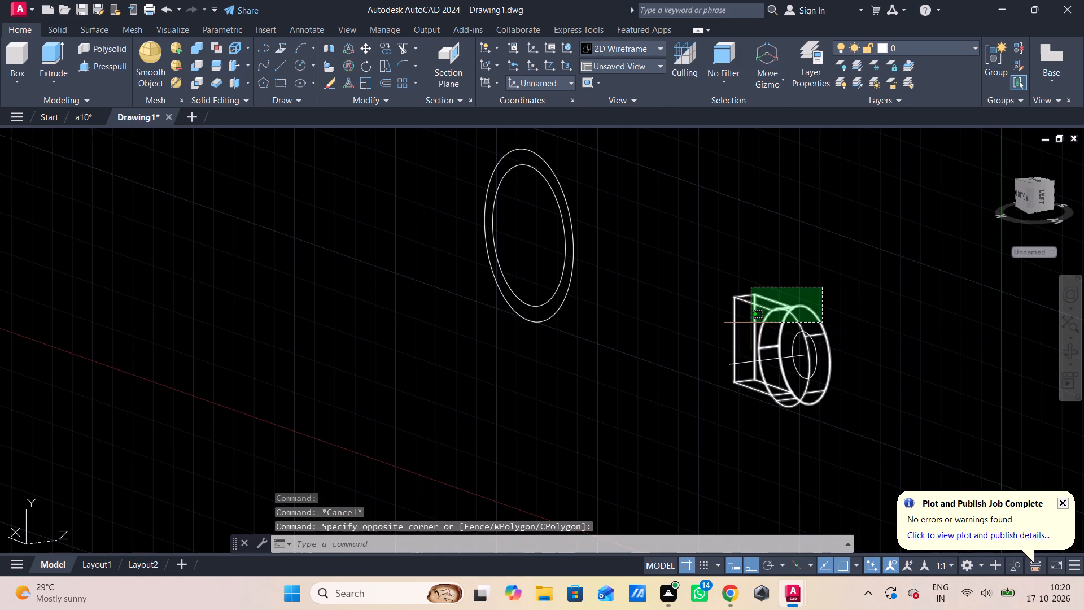
key(v)
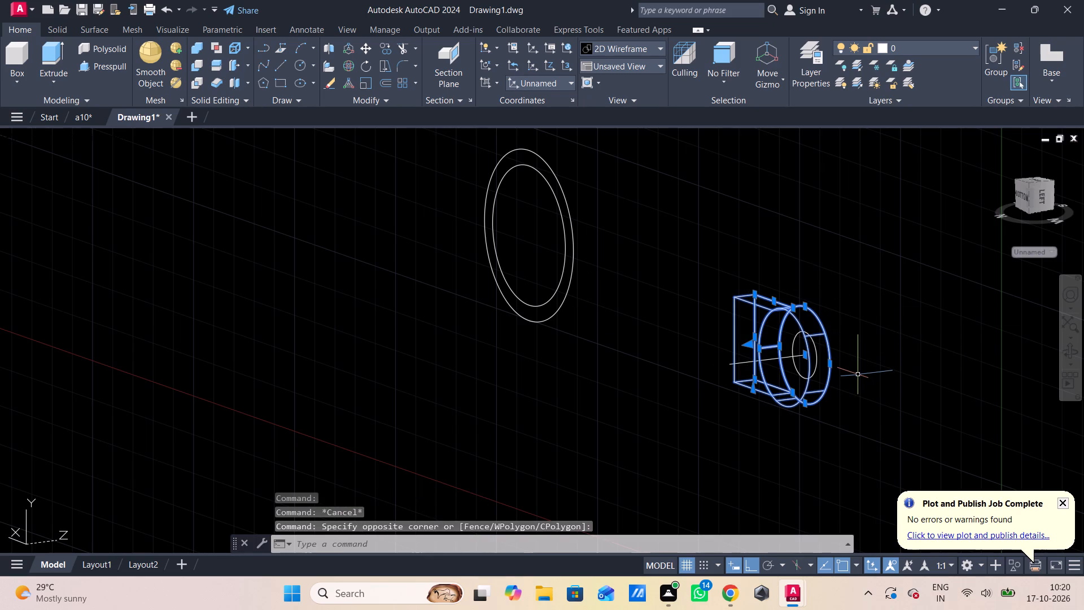
key(BackSpace)
text(co)
key(space)
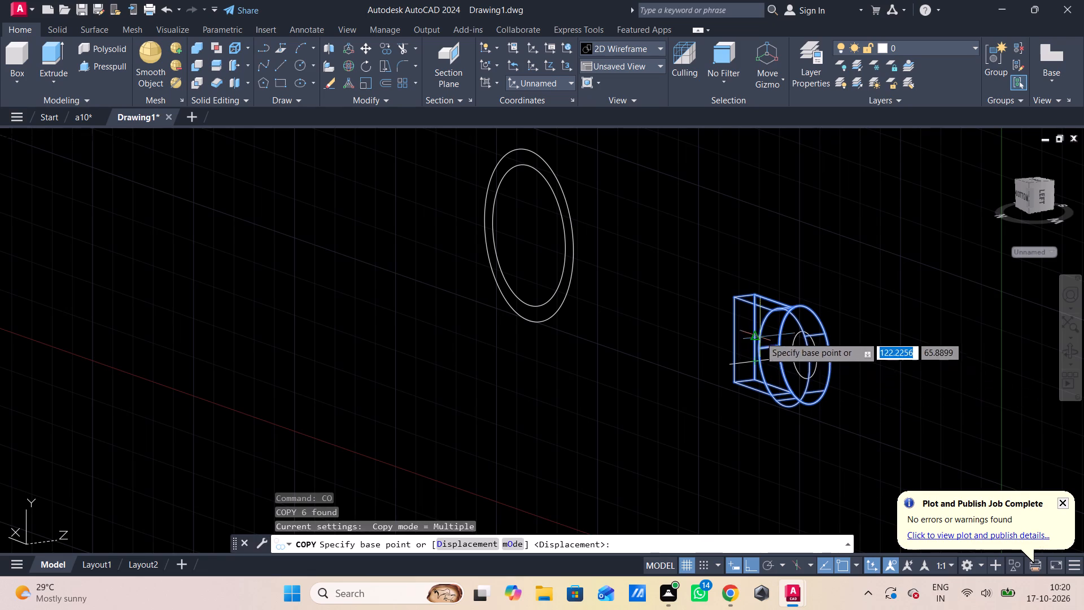
scroll(795, 361, up, 5)
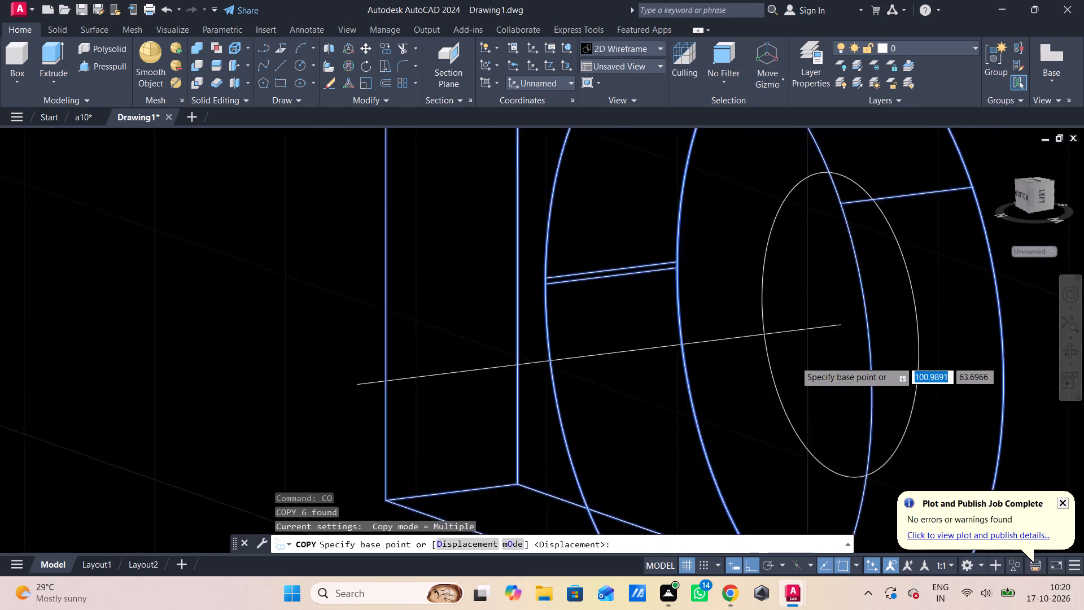
click(862, 309)
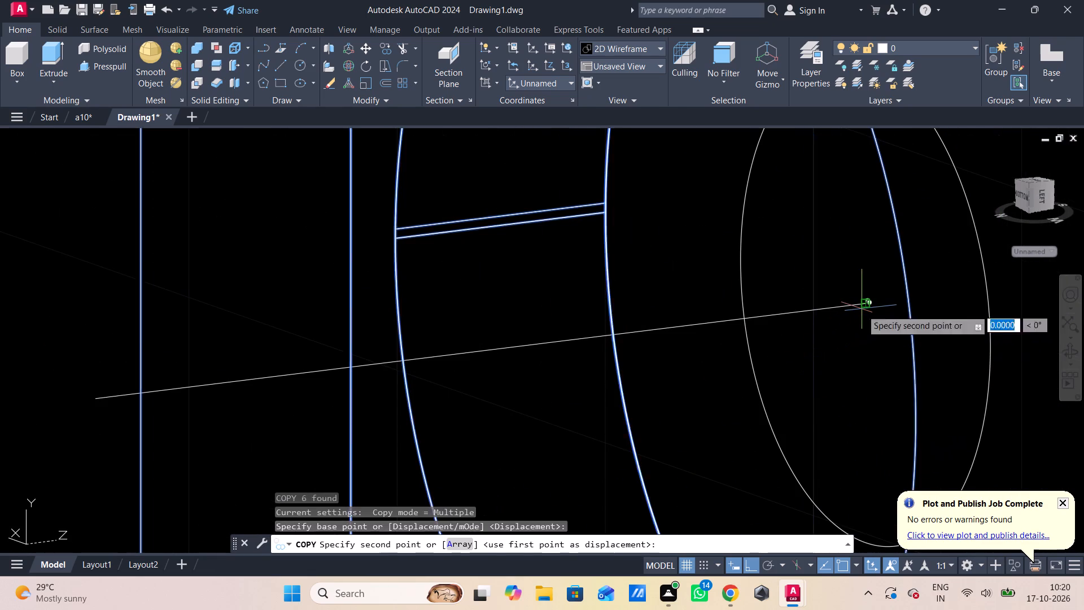
scroll(676, 400, down, 3)
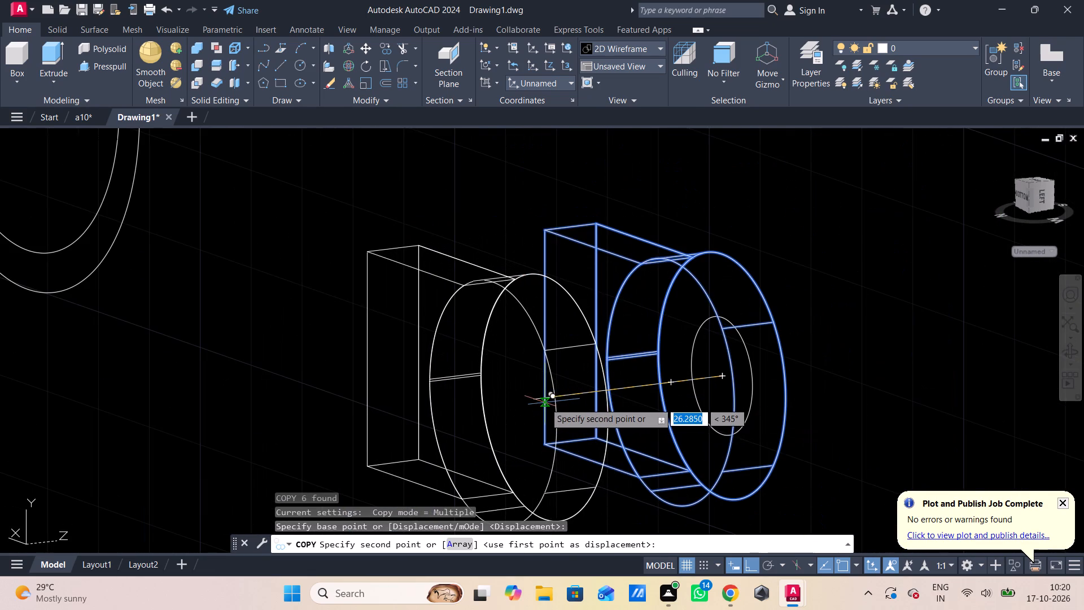
click(537, 397)
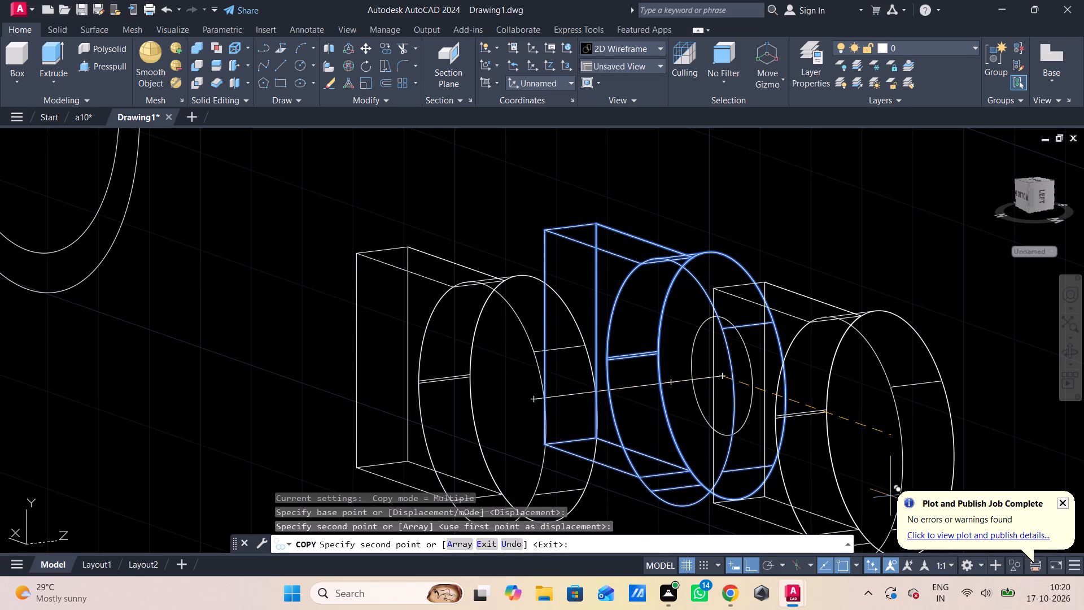
key(Escape)
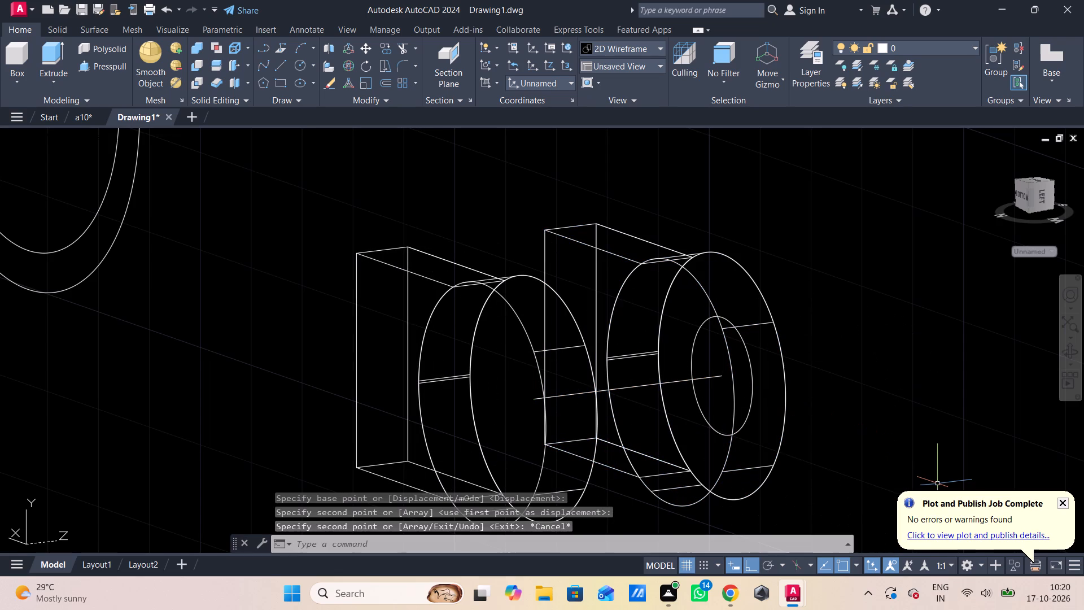
Orbit to a side view of both lugs and set the visual style to Shades of Gray.
shift+middle_drag(922, 491, 853, 494)
shift+middle_drag(856, 430, 805, 441)
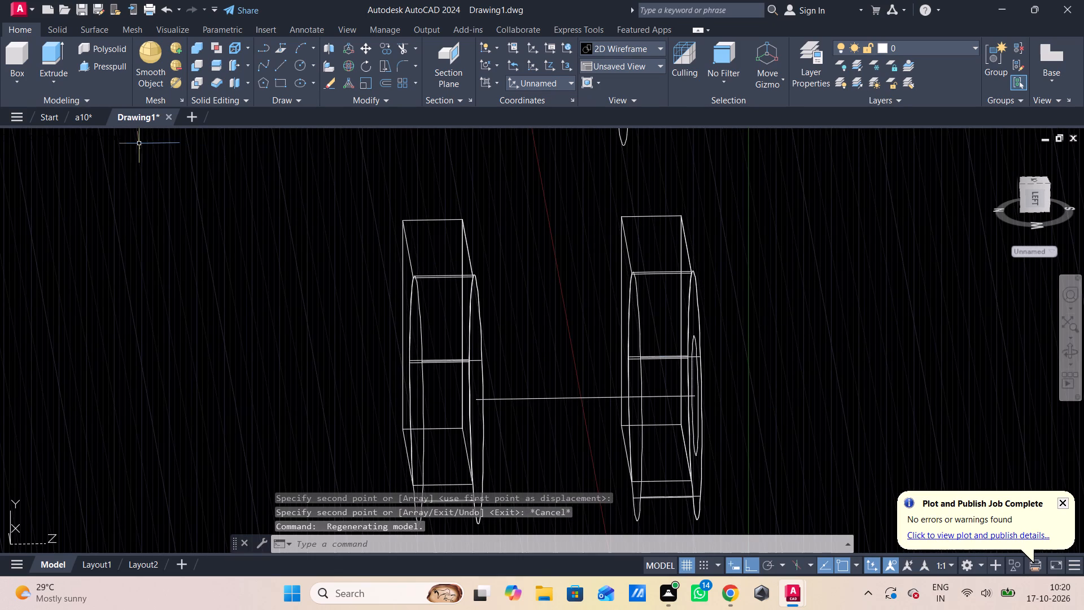
click(108, 135)
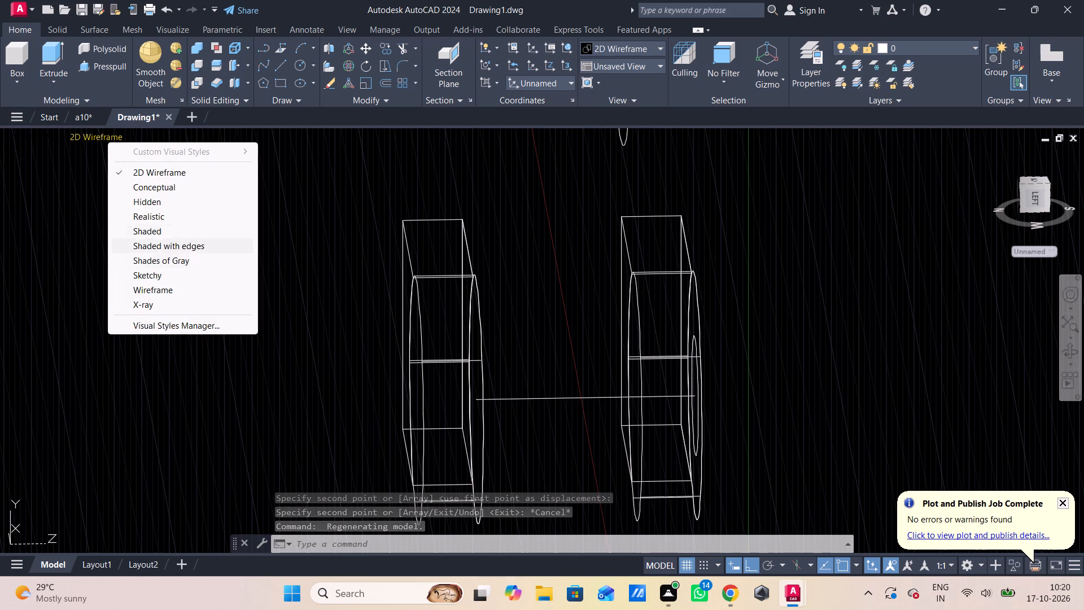
click(154, 256)
scroll(187, 345, down, 1)
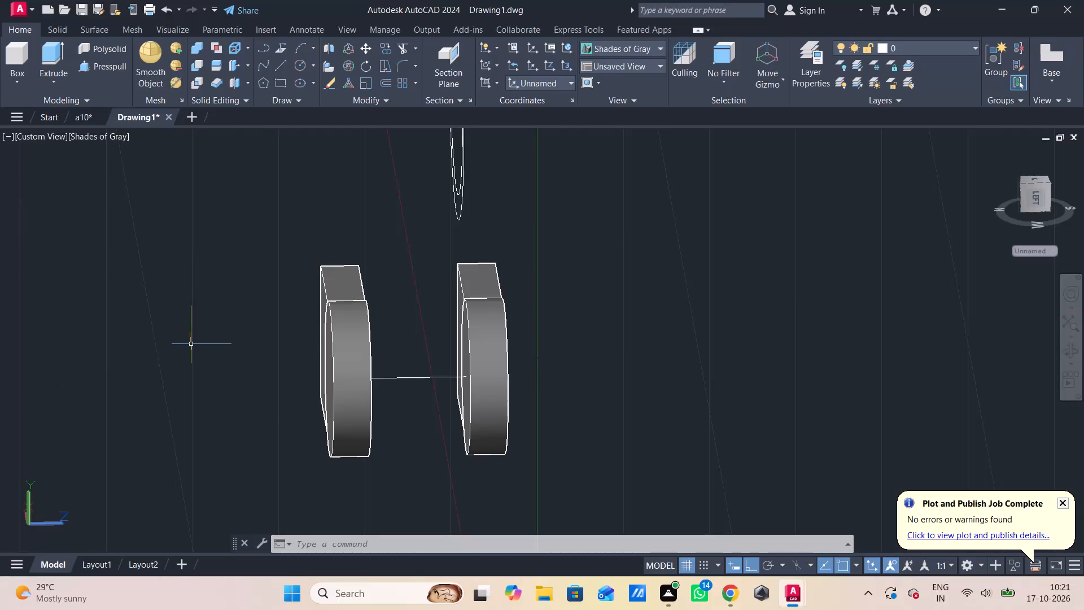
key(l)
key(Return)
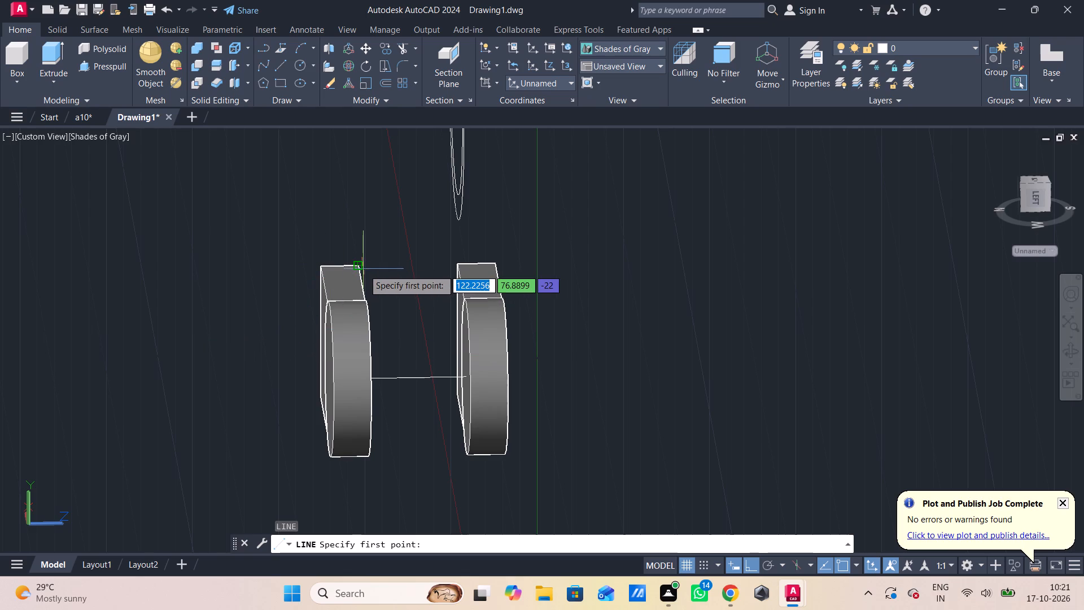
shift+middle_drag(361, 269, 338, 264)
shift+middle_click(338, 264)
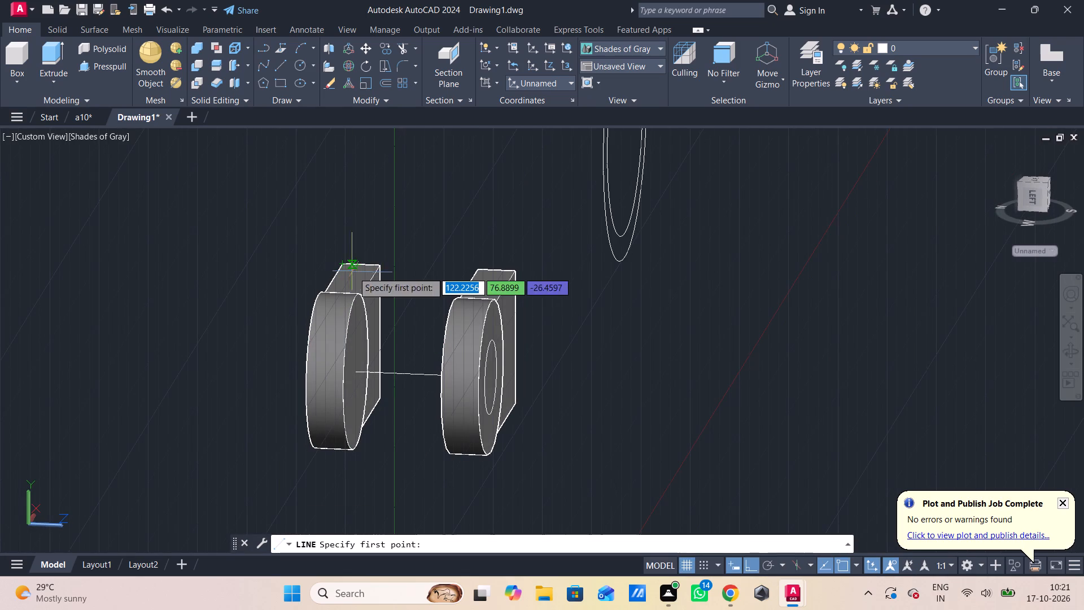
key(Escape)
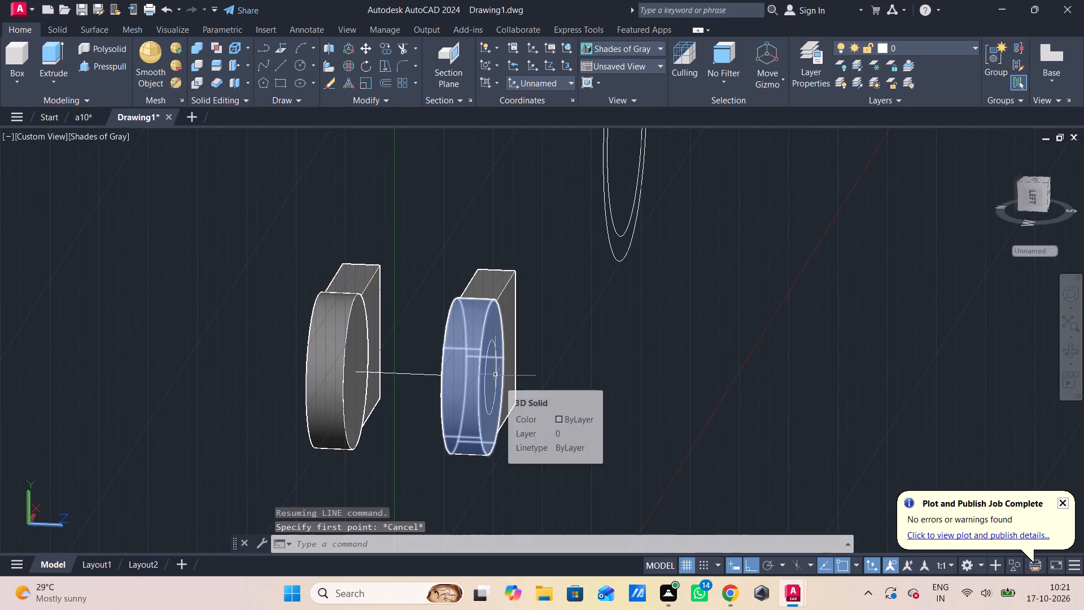
Presspull the inner circle on the original disc through its thickness to cut the hole.
shift+middle_drag(499, 373, 454, 380)
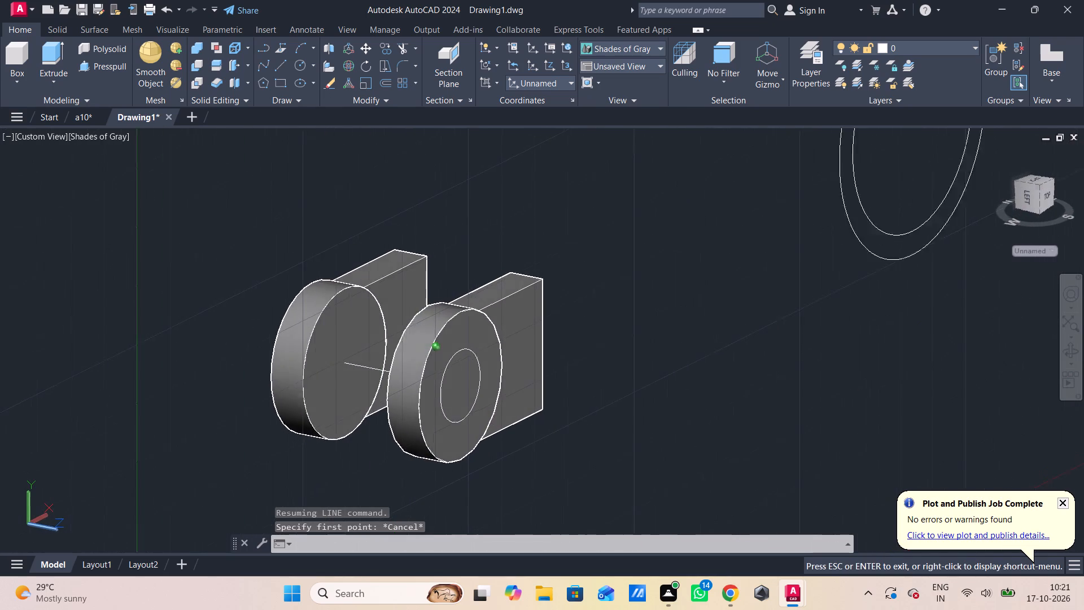
shift+middle_drag(454, 380, 442, 388)
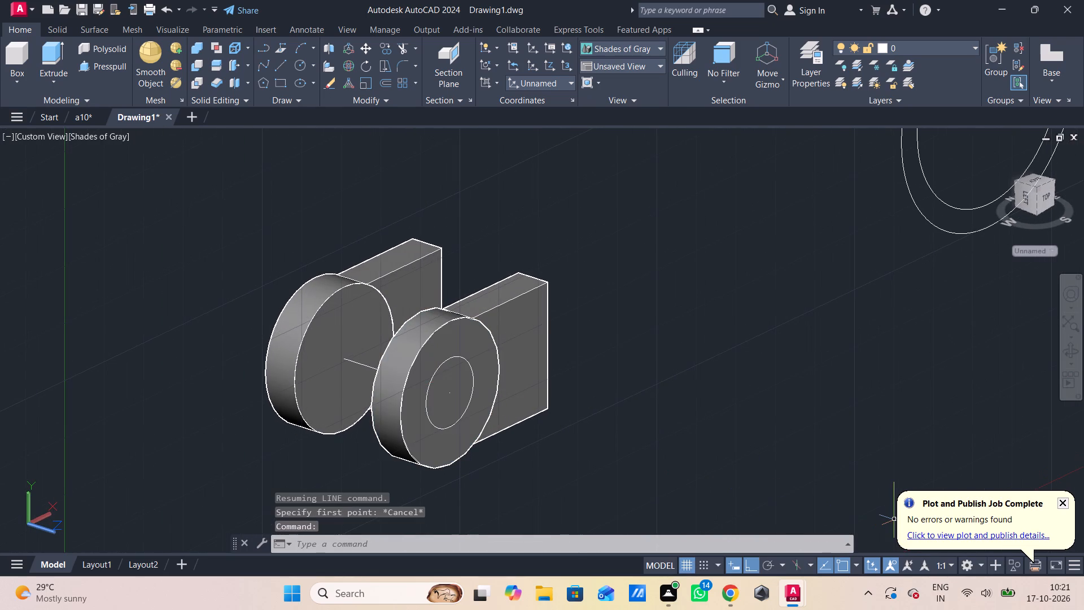
click(87, 71)
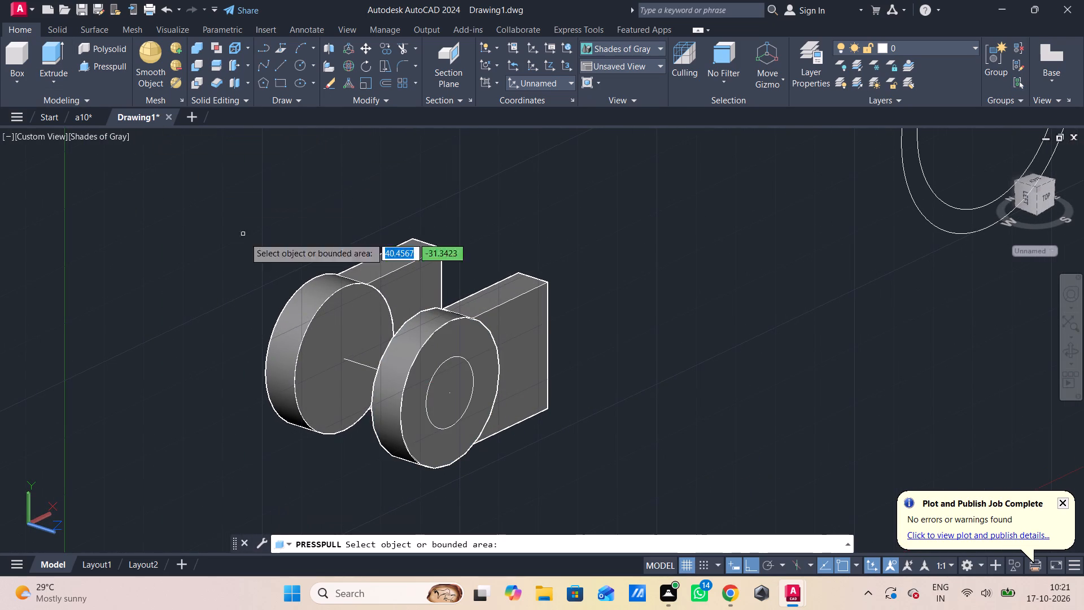
click(450, 389)
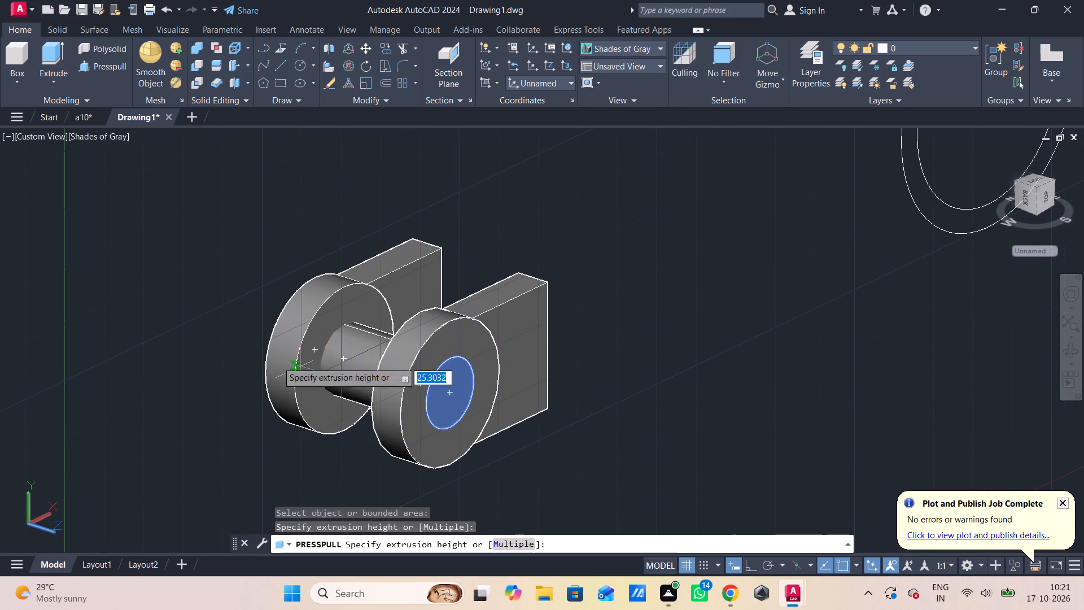
click(125, 321)
key(Escape)
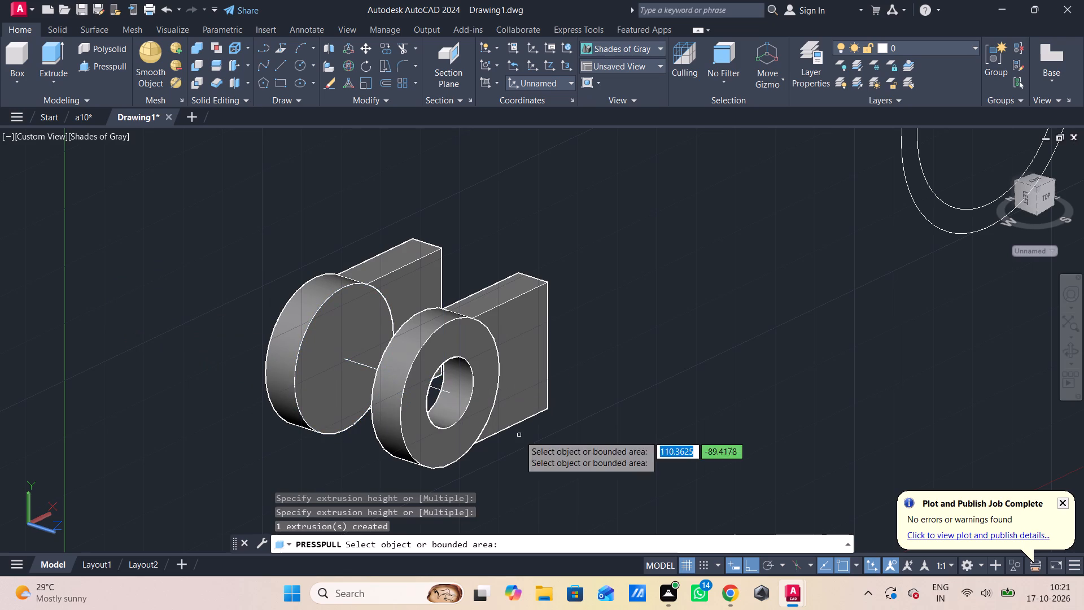
Draw a circle of radius 6 at the centre of the copied disc's inner face.
key(c)
key(space)
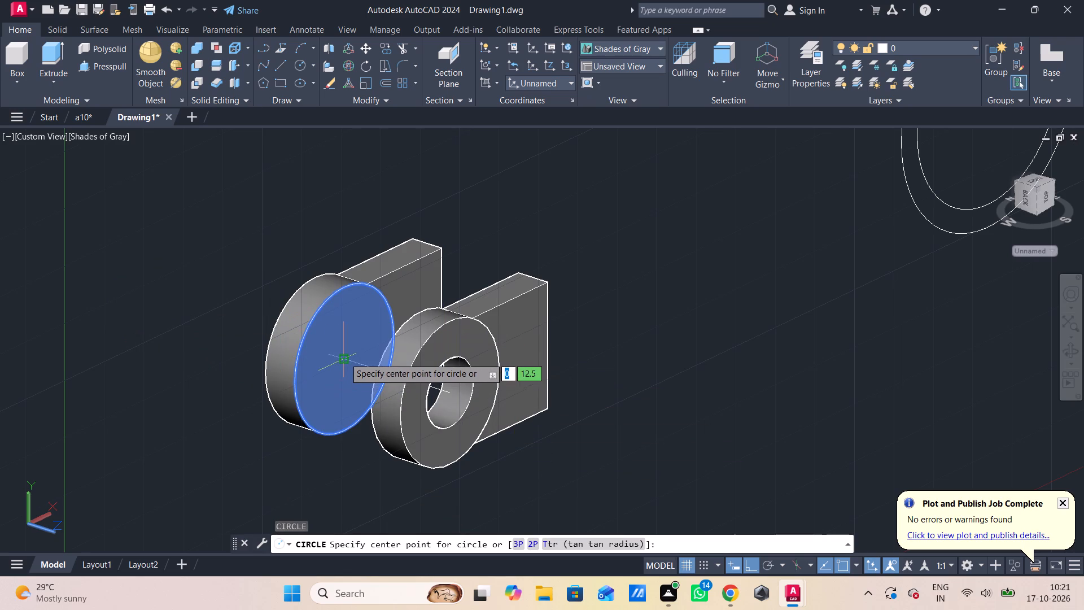
click(344, 358)
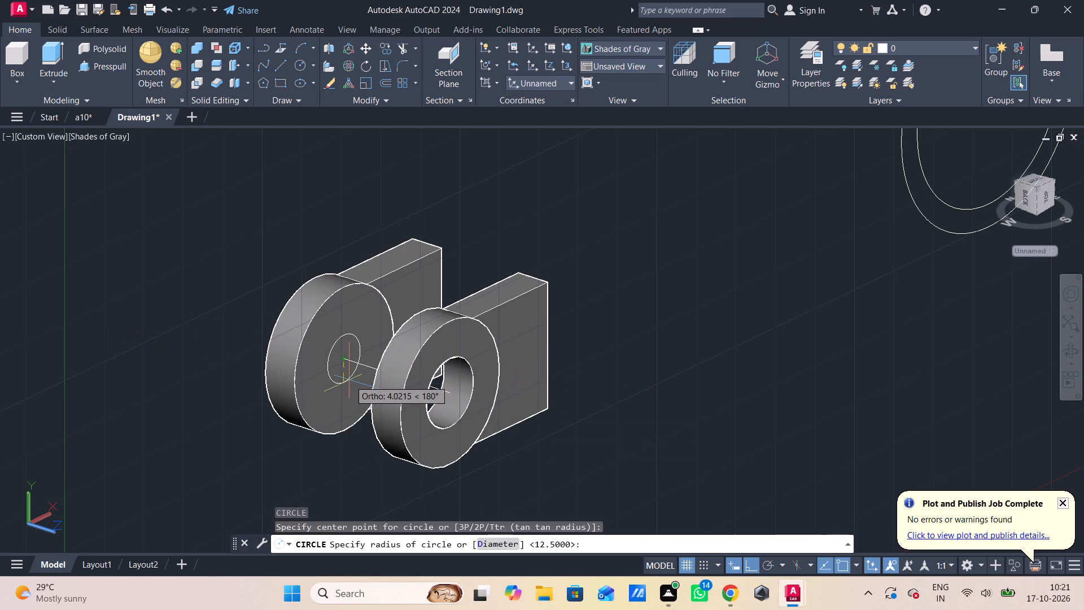
key(6)
key(Return)
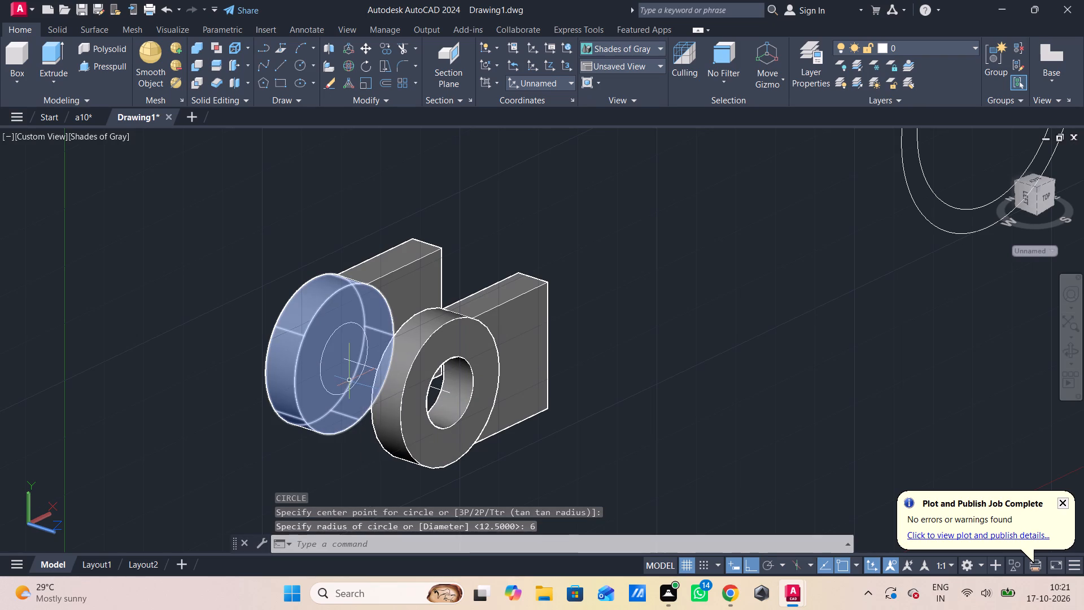
Presspull the radius 6 circle through the copied disc to cut its hole and end the command.
click(111, 62)
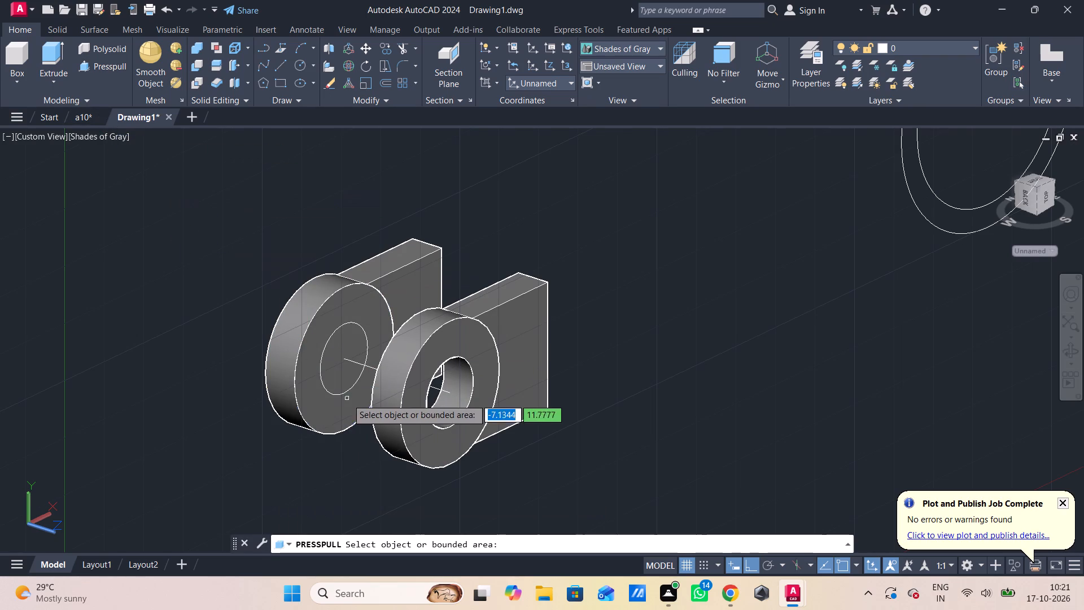
click(342, 371)
drag(0, 256, 10, 265)
scroll(190, 325, down, 1)
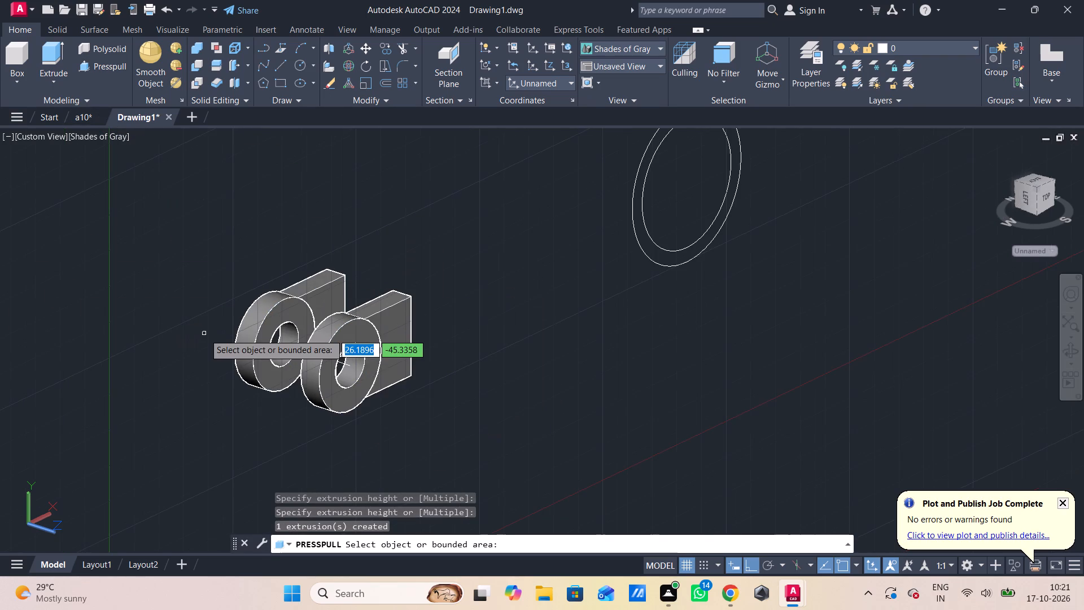
scroll(204, 334, up, 1)
key(k)
key(Escape)
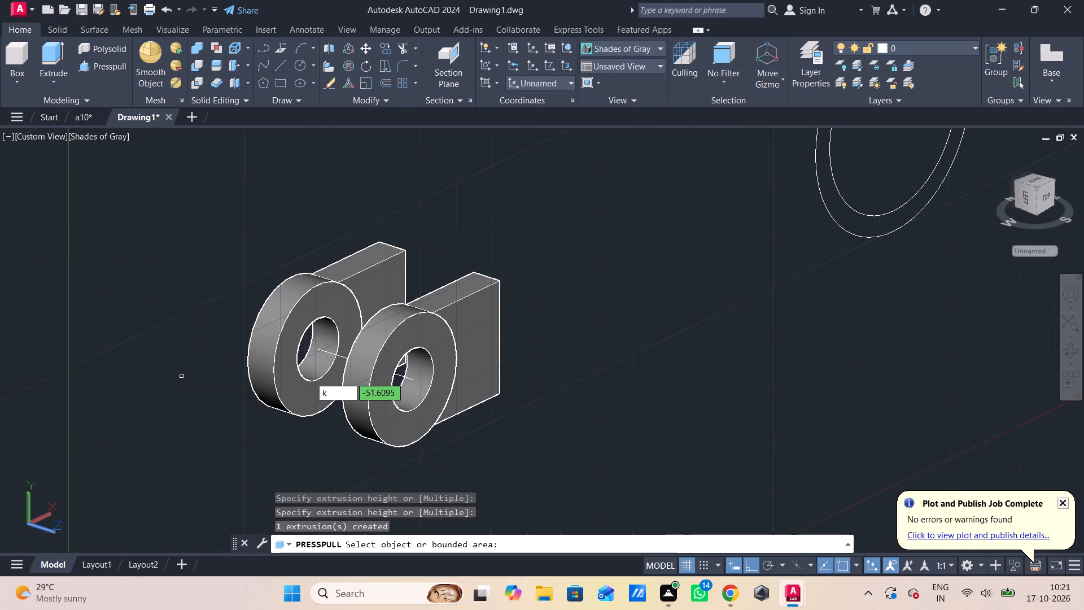
Draw a line across the gap from the copied block's upper inner rear corner to the facing upper corner of the original block.
text(l)
key(space)
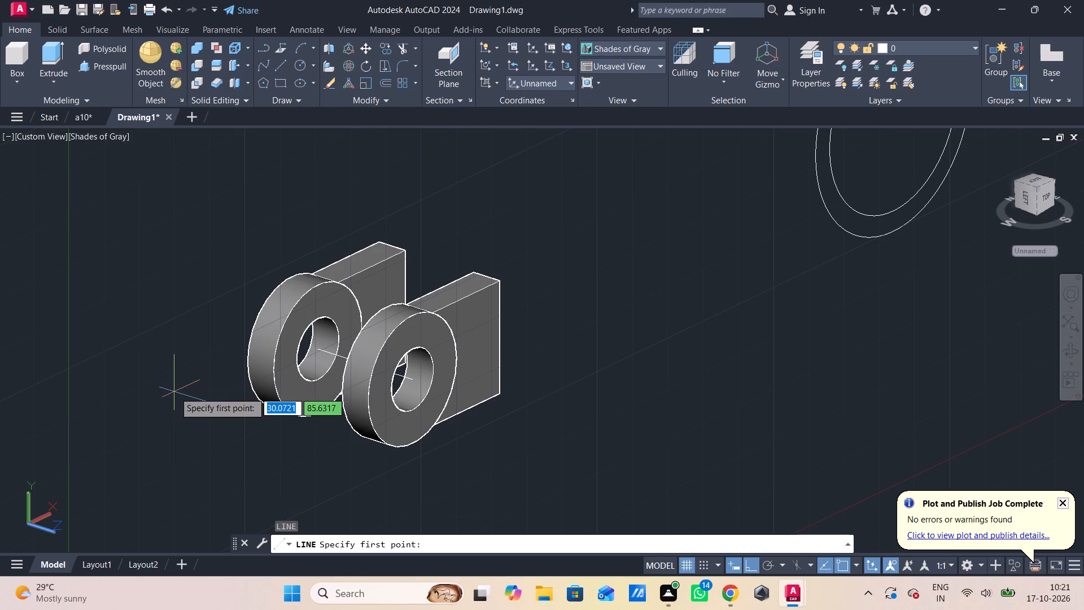
shift+middle_drag(174, 392, 244, 395)
shift+middle_drag(330, 260, 330, 266)
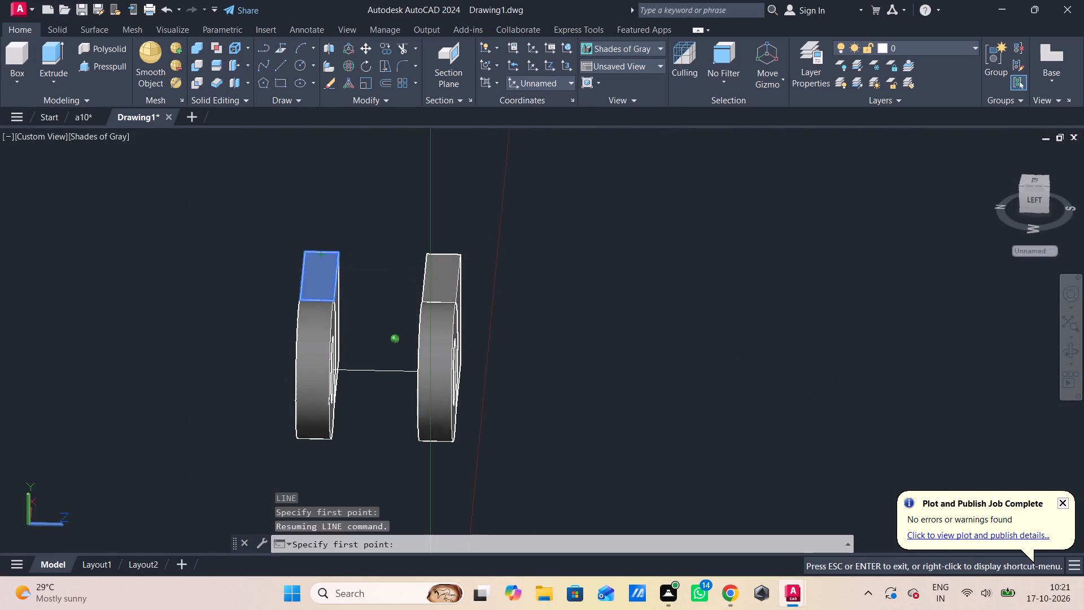
shift+middle_drag(330, 266, 308, 264)
click(355, 251)
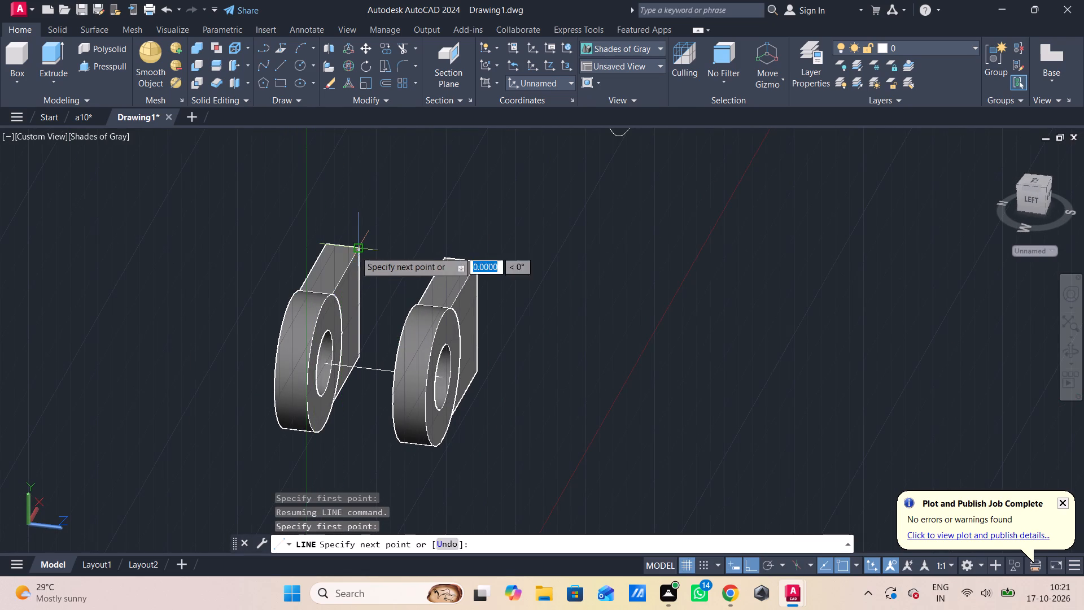
click(445, 257)
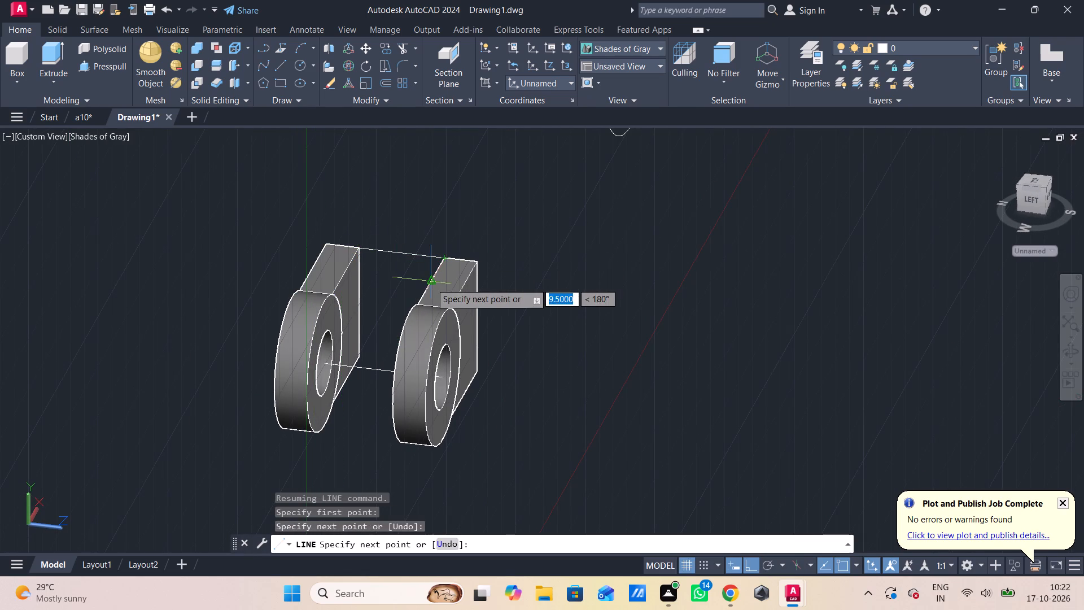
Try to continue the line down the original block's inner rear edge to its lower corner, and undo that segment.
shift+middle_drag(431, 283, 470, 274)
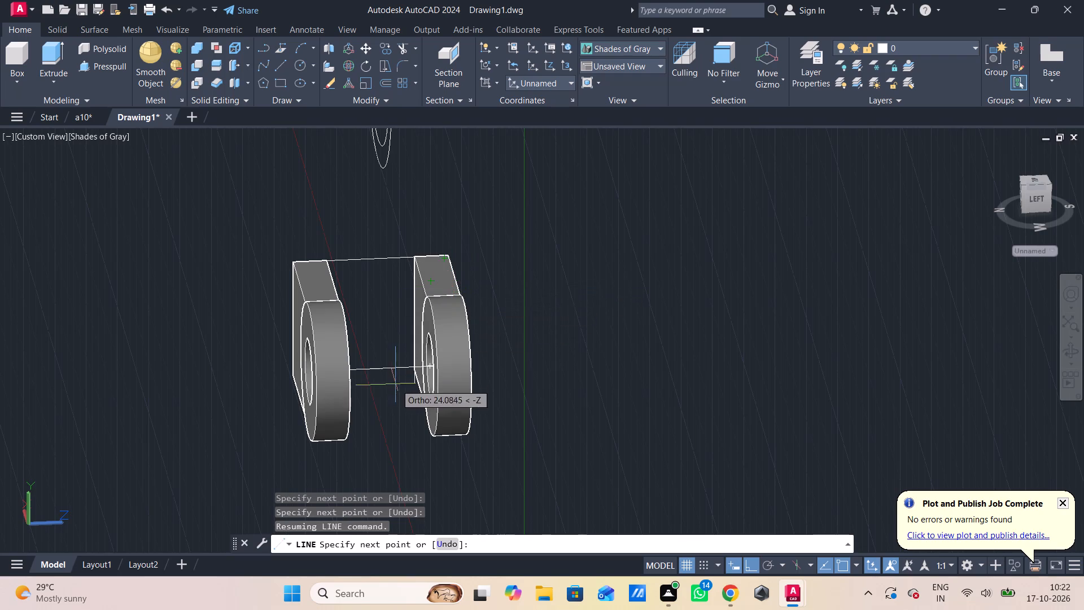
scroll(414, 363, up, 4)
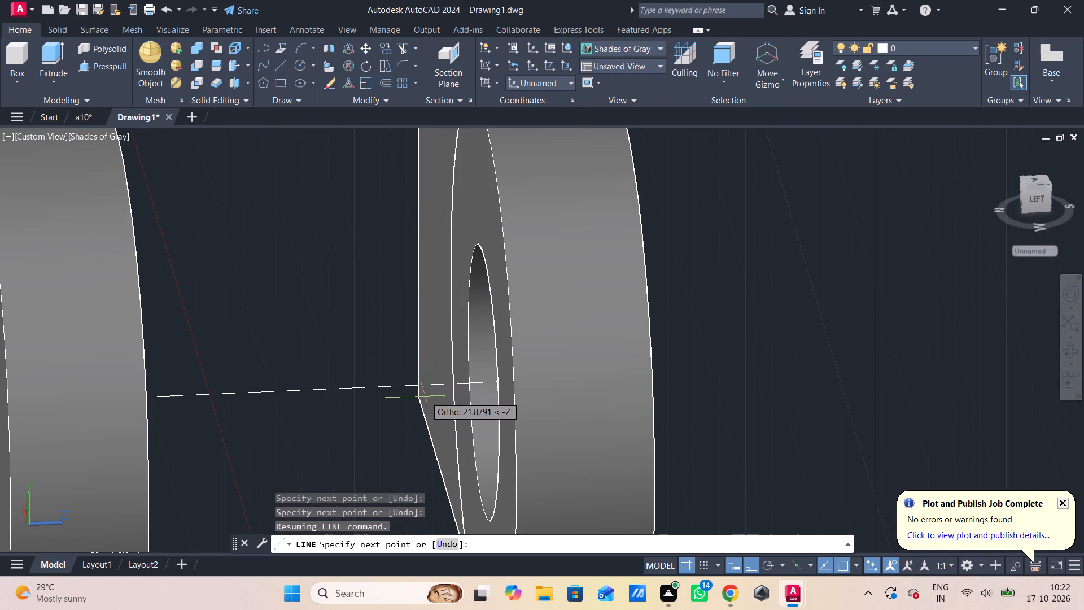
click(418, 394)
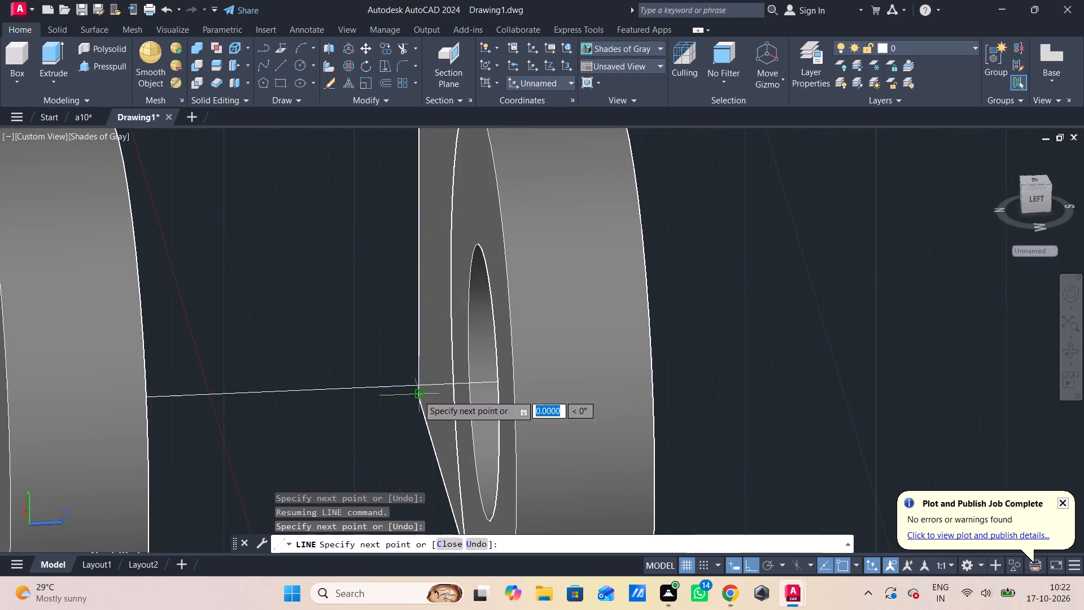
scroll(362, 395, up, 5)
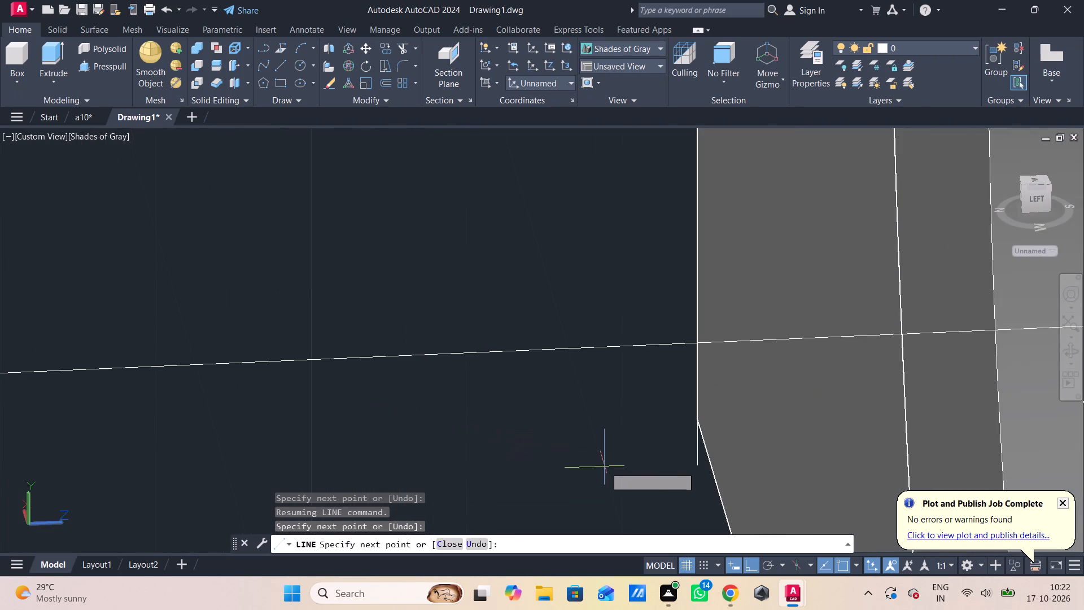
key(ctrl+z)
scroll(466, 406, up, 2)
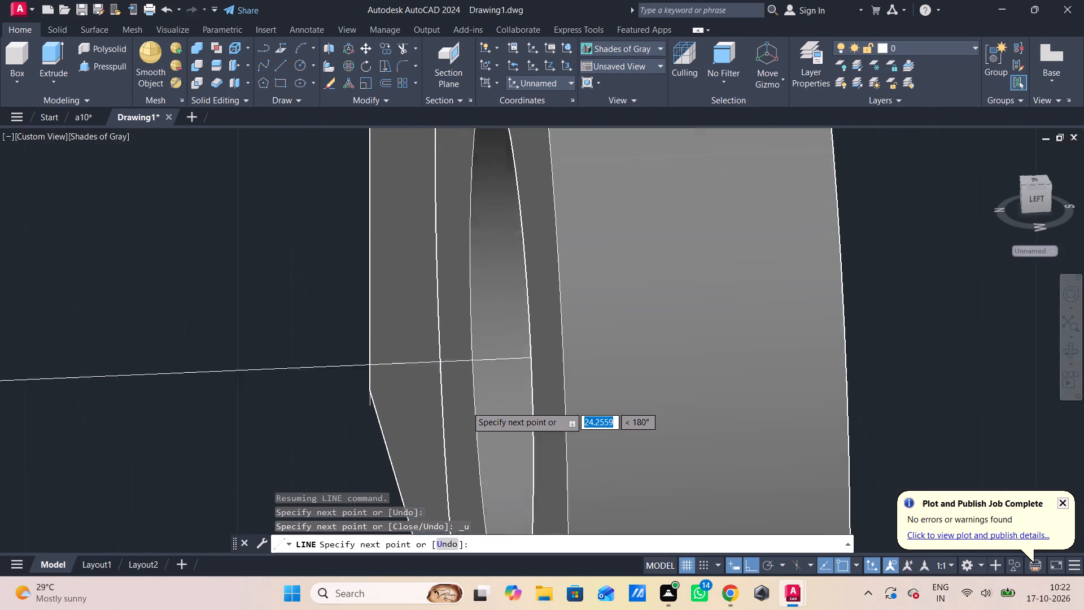
Continue the line down the original block's inner rear edge to its lower corner.
scroll(466, 406, up, 5)
scroll(270, 457, down, 1)
middle_drag(308, 452, 408, 441)
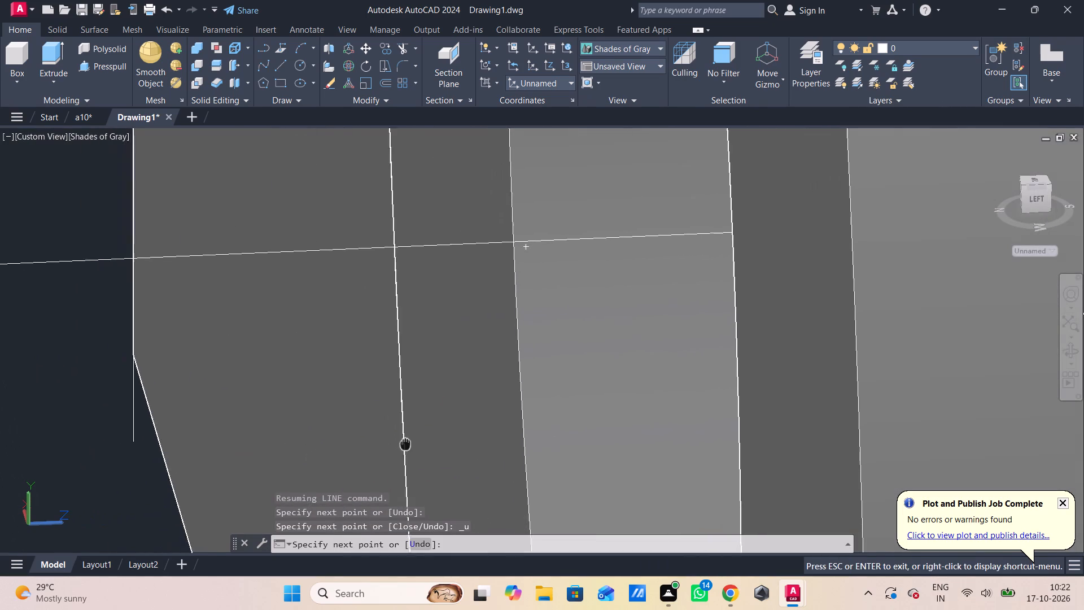
middle_drag(408, 441, 429, 430)
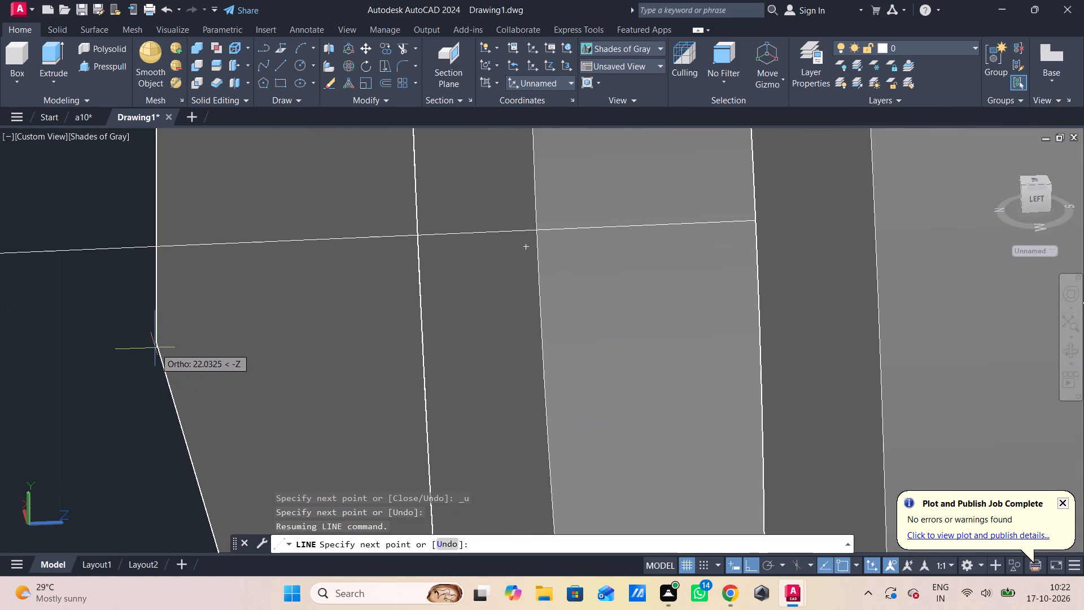
shift+middle_drag(158, 346, 194, 345)
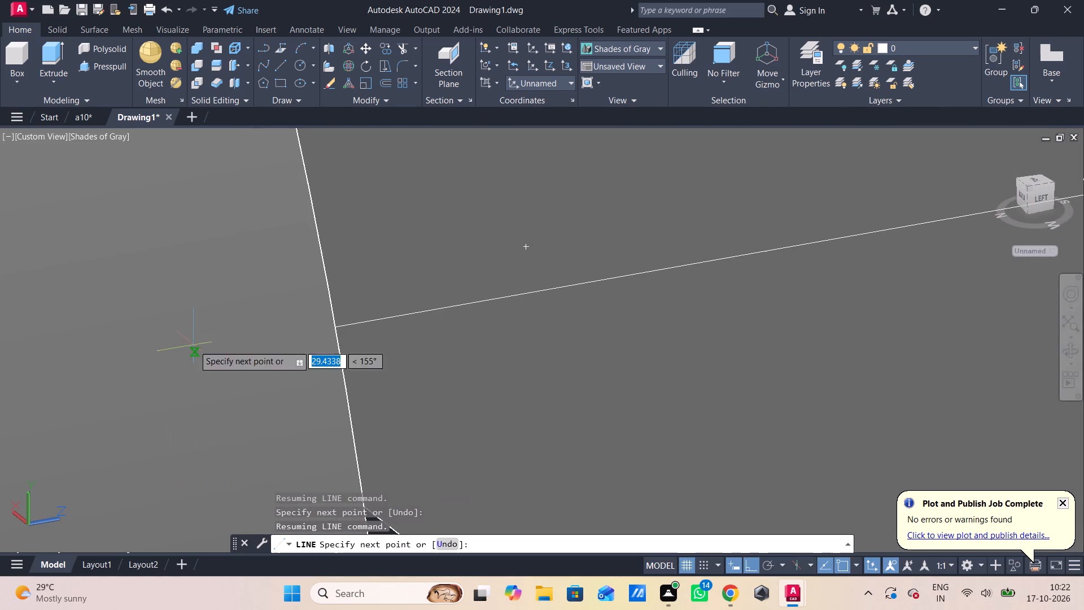
shift+middle_drag(199, 349, 194, 357)
shift+middle_drag(255, 348, 156, 371)
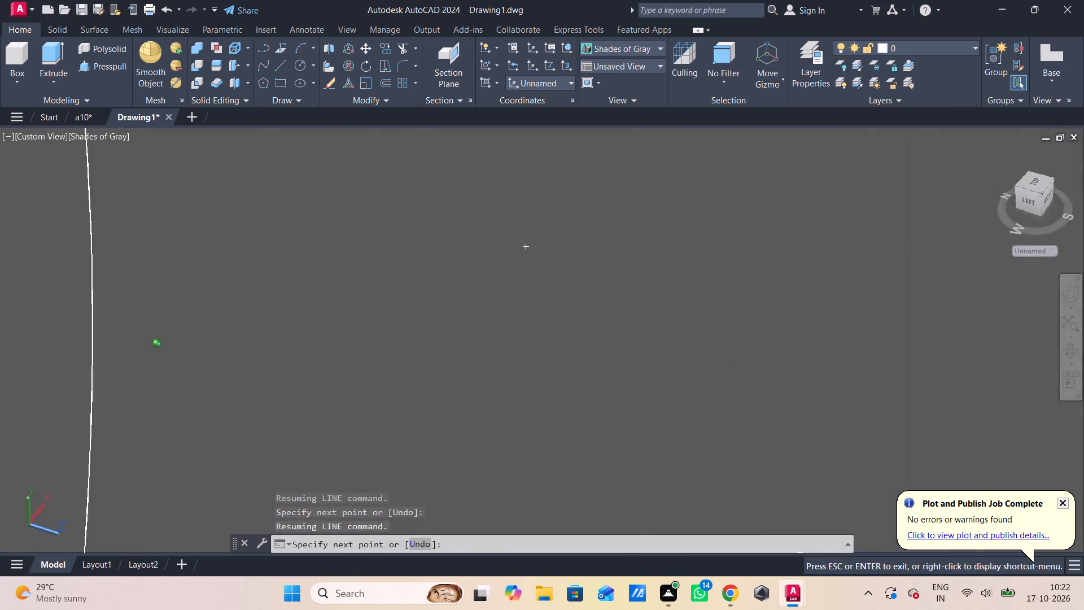
shift+middle_drag(156, 371, 125, 371)
scroll(125, 367, down, 3)
shift+middle_drag(340, 356, 303, 378)
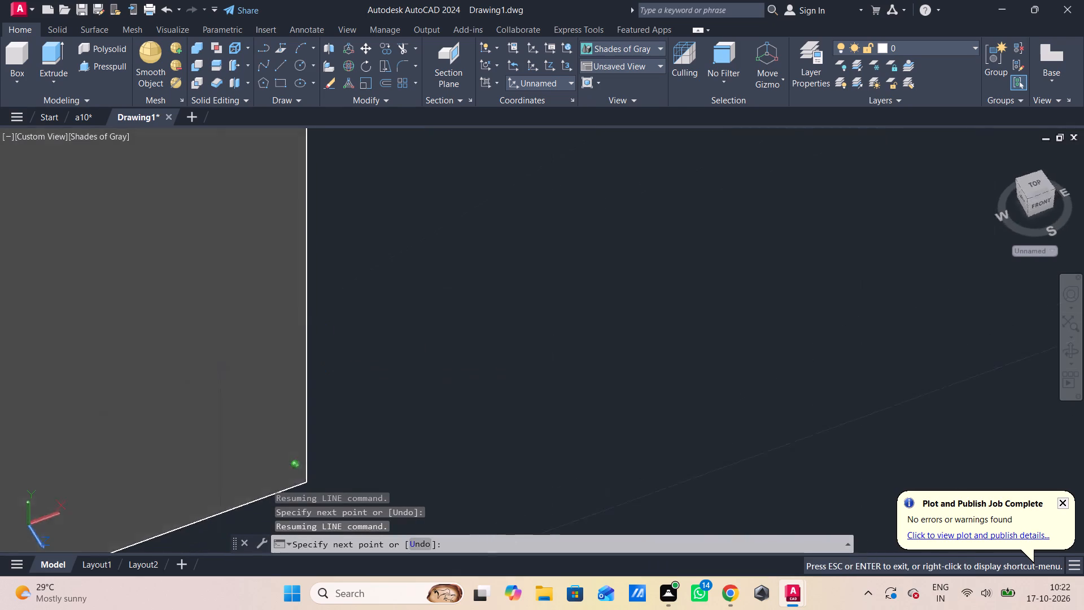
shift+middle_drag(303, 378, 120, 393)
scroll(262, 357, down, 2)
middle_drag(282, 357, 257, 372)
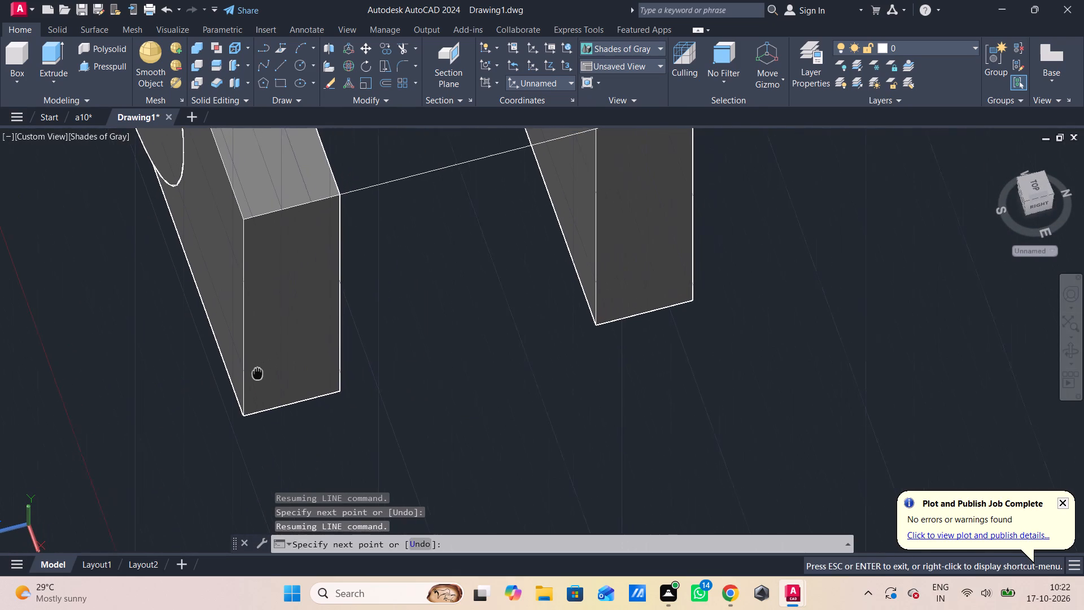
middle_drag(257, 372, 226, 363)
shift+middle_drag(226, 354, 177, 341)
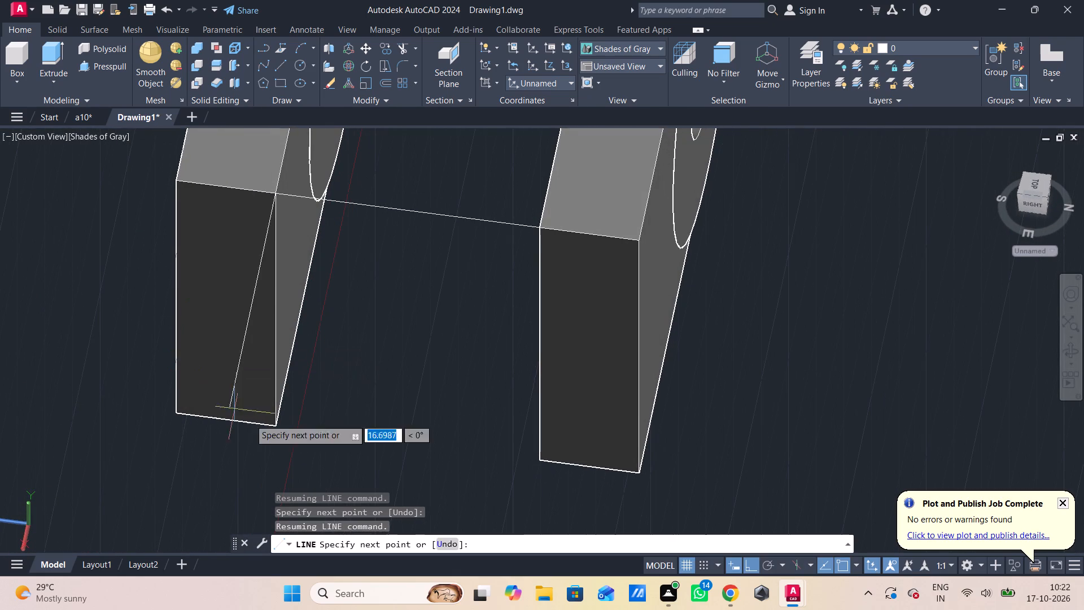
scroll(276, 426, up, 3)
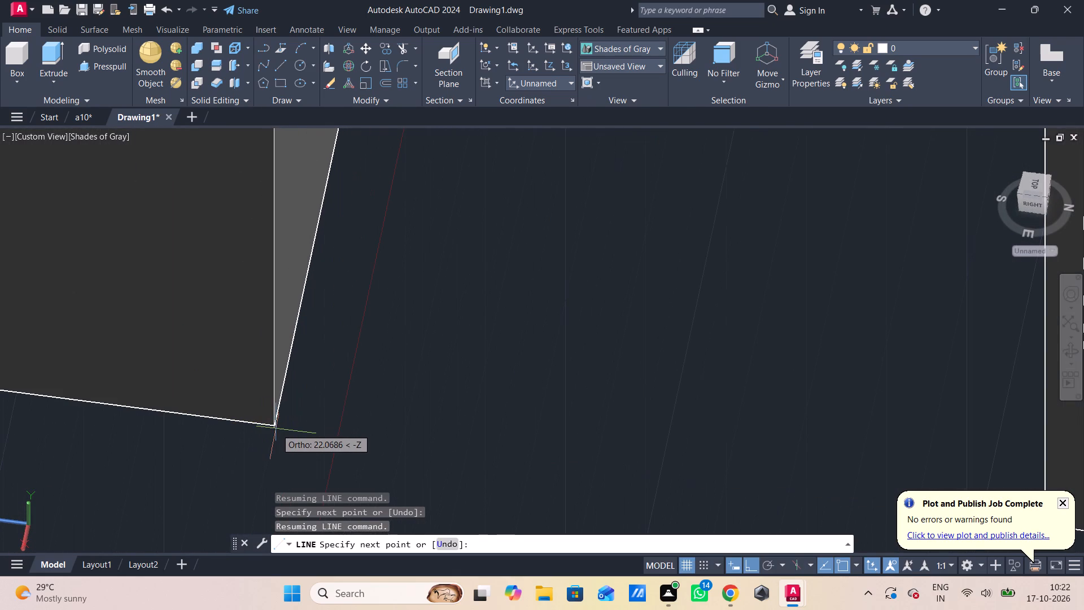
scroll(281, 426, up, 5)
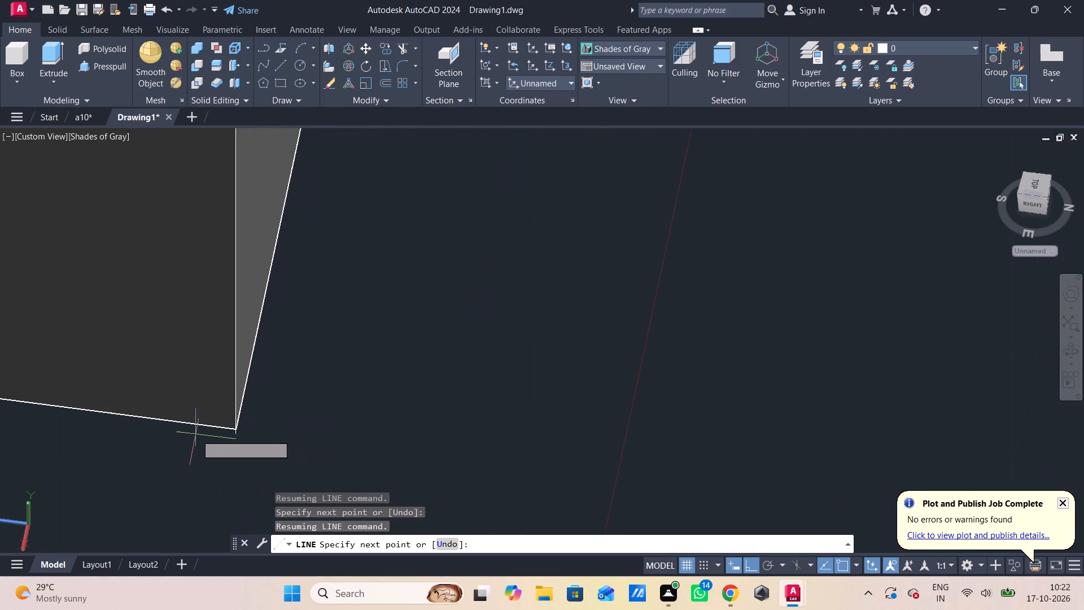
click(235, 430)
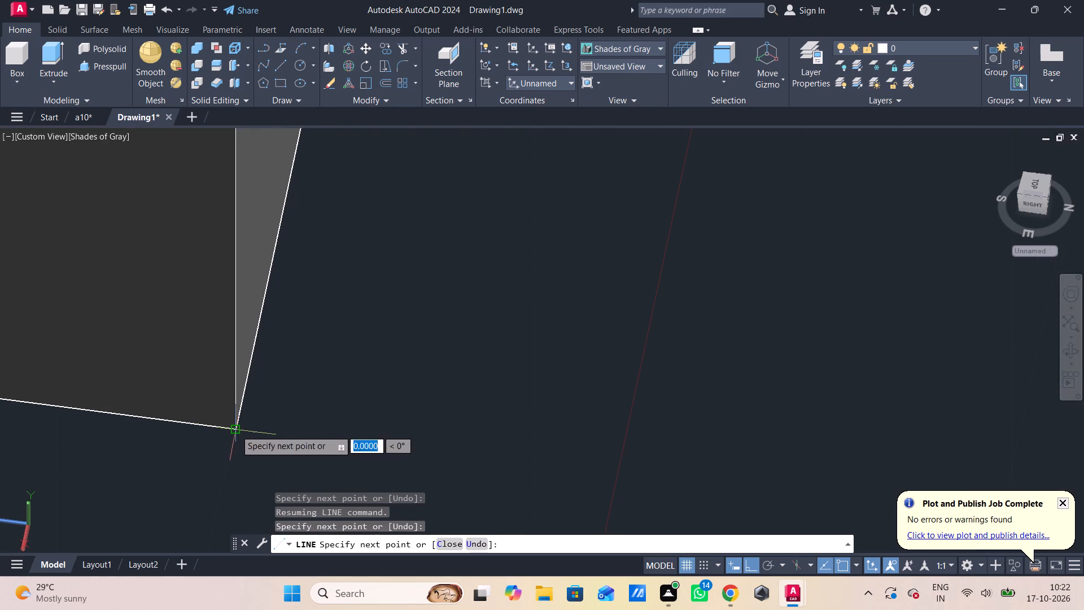
Draw the line across to the copied block's lower inner corner and up to its upper corner, closing the rectangular outline, and end the command.
scroll(394, 436, down, 2)
middle_drag(394, 436, 163, 355)
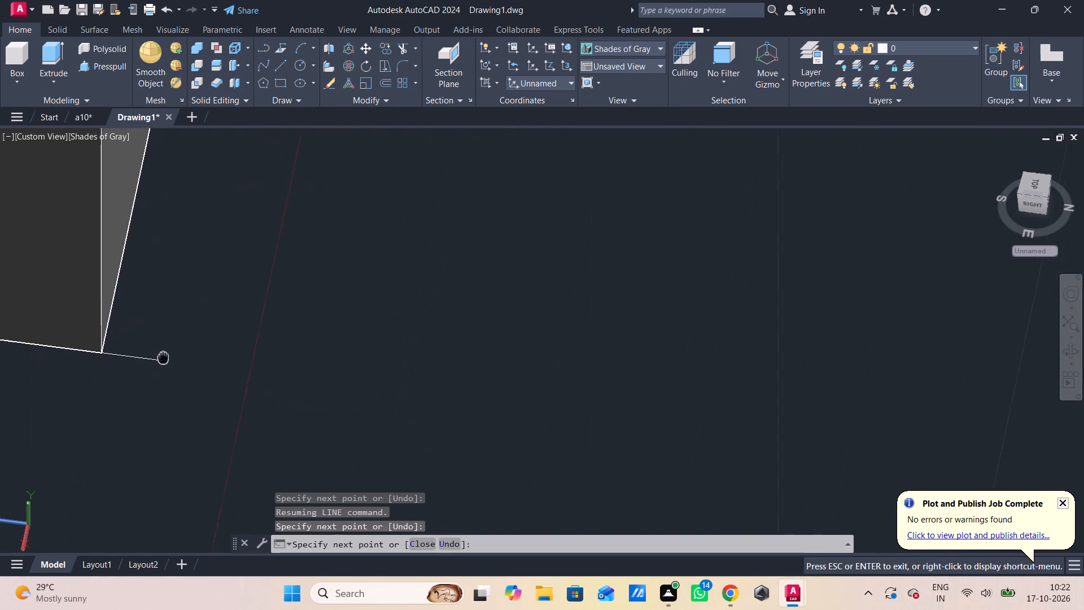
middle_drag(163, 355, 163, 354)
scroll(168, 346, down, 2)
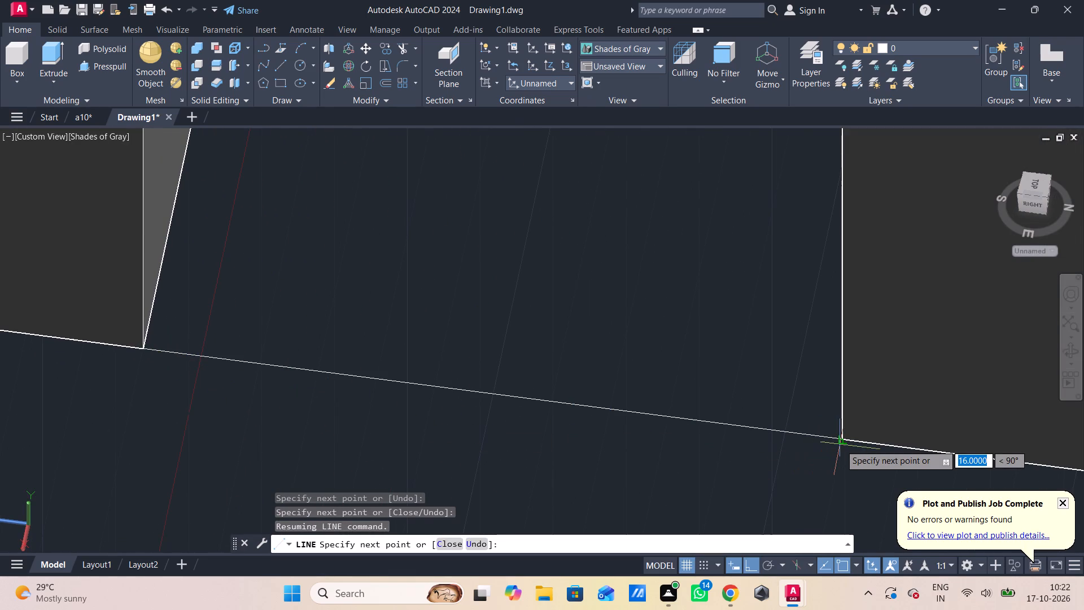
click(841, 444)
scroll(821, 308, down, 3)
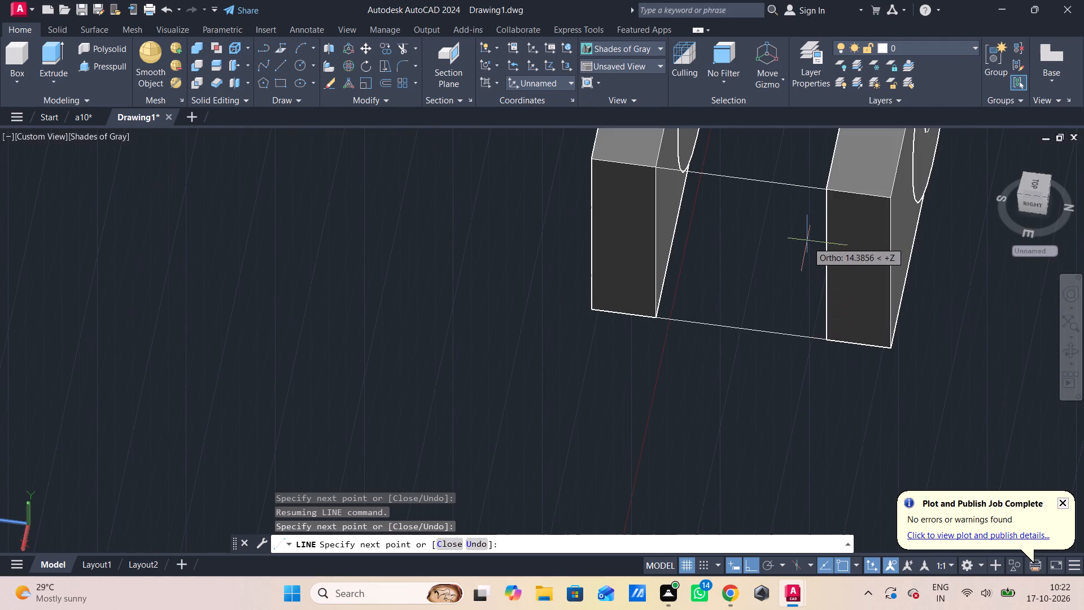
click(826, 193)
key(Escape)
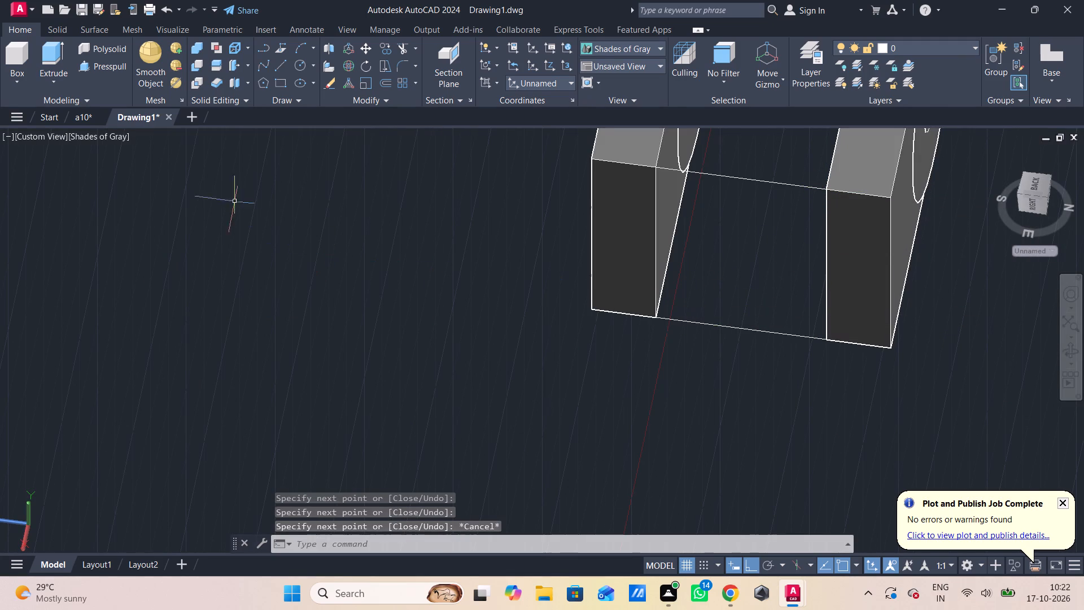
Switch the visual style to 2D Wireframe and join the four outline lines between the blocks into one polyline.
click(88, 130)
click(126, 172)
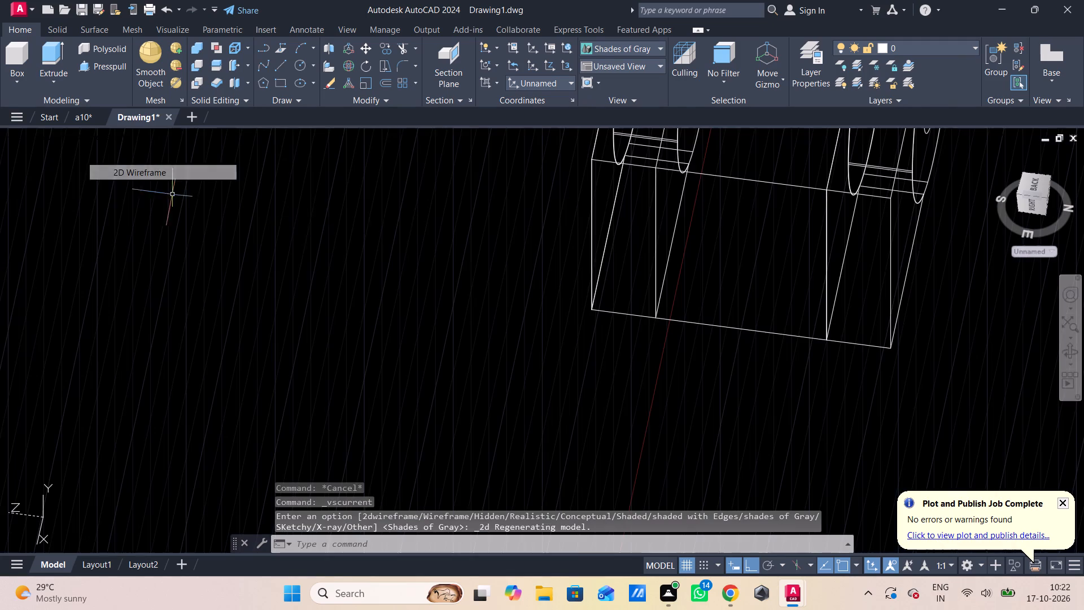
click(754, 180)
click(829, 219)
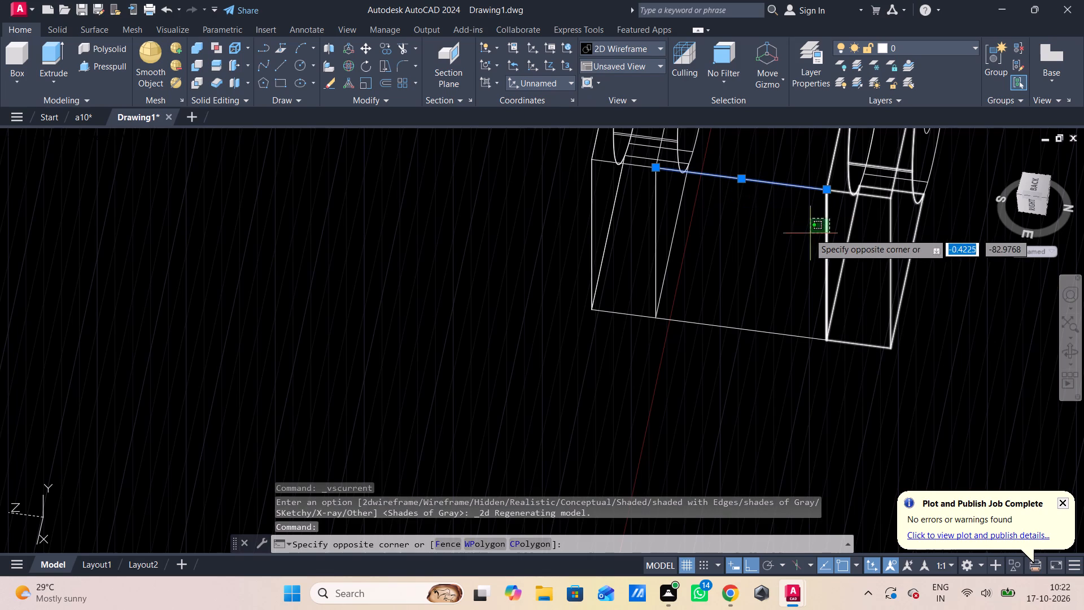
click(829, 219)
click(825, 230)
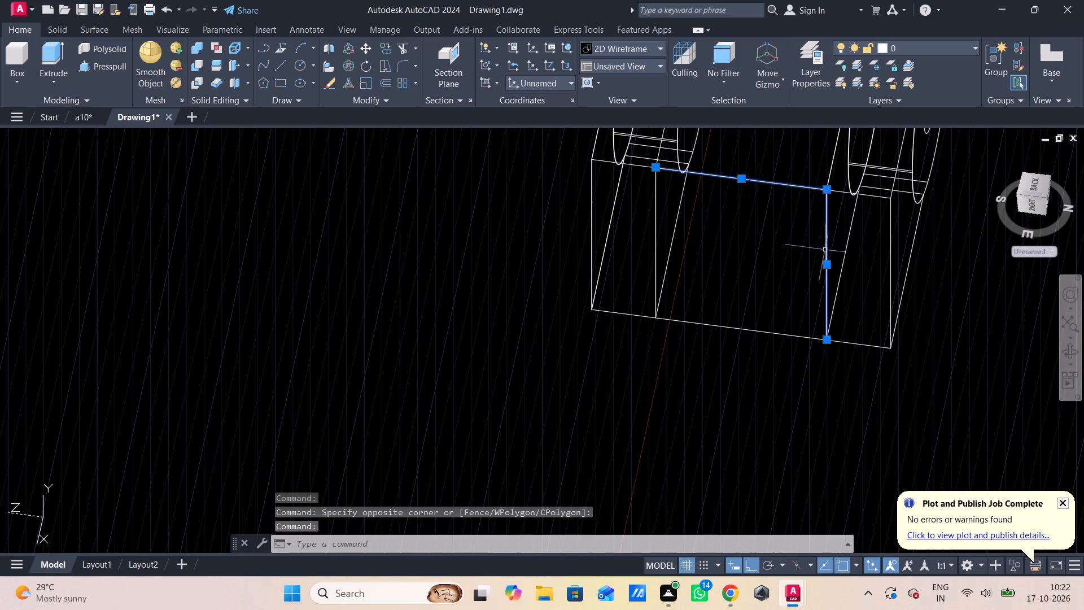
click(801, 335)
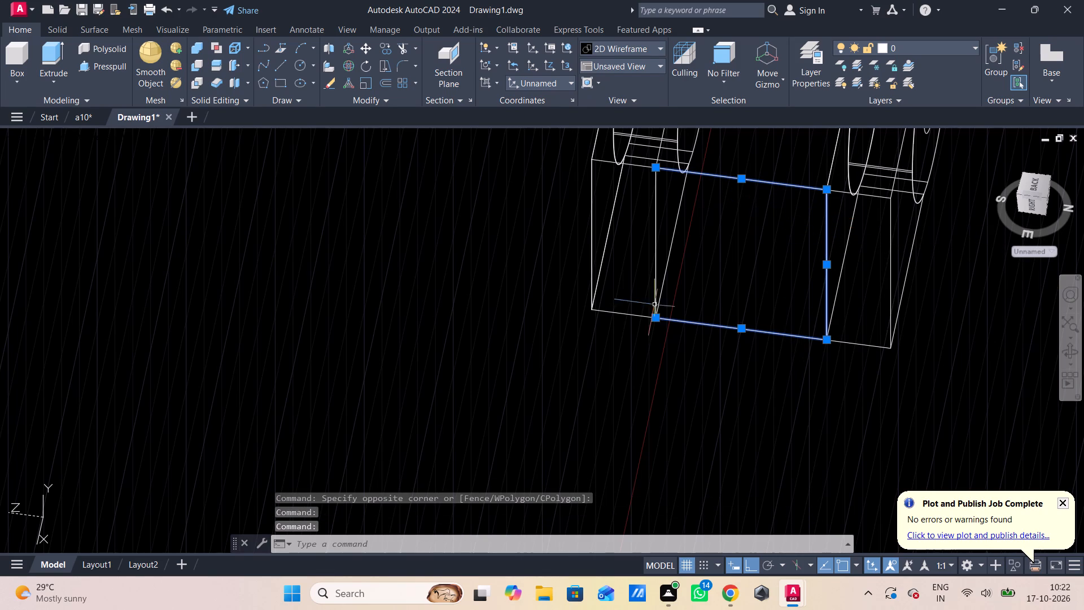
click(654, 232)
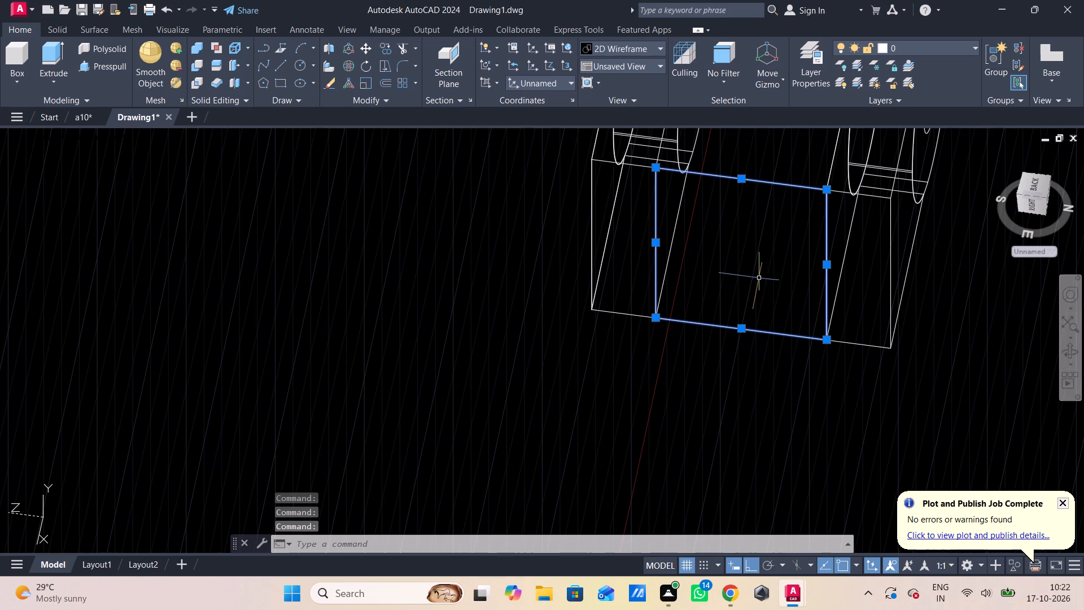
key(j)
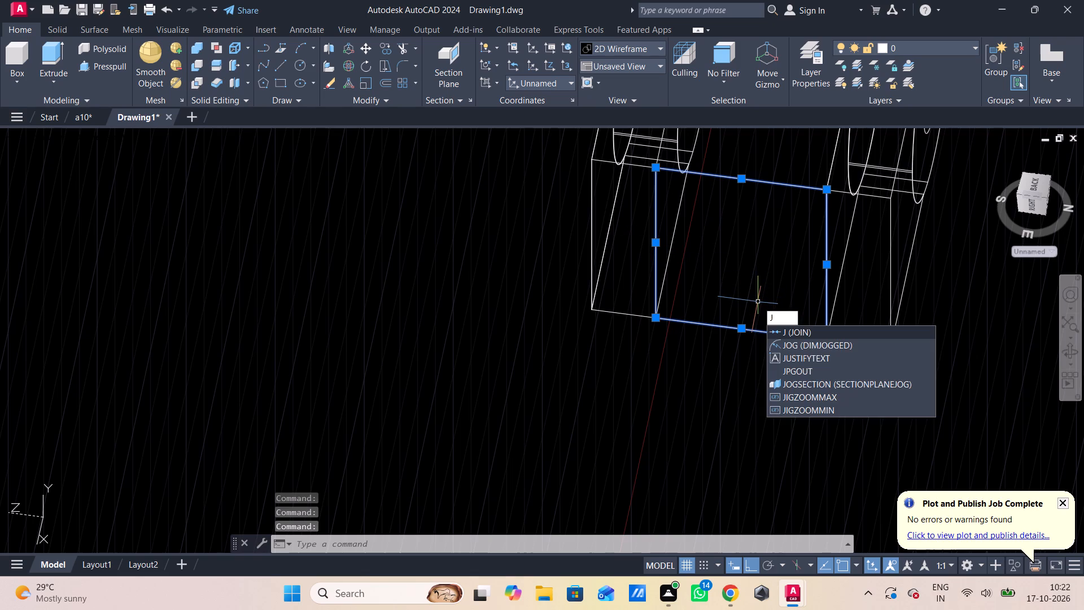
click(775, 330)
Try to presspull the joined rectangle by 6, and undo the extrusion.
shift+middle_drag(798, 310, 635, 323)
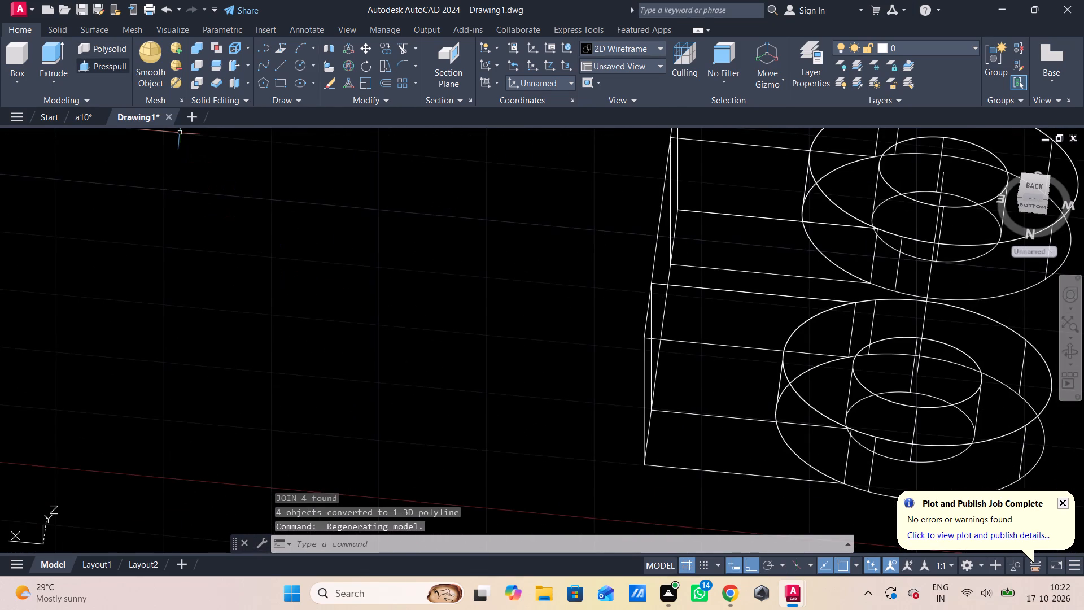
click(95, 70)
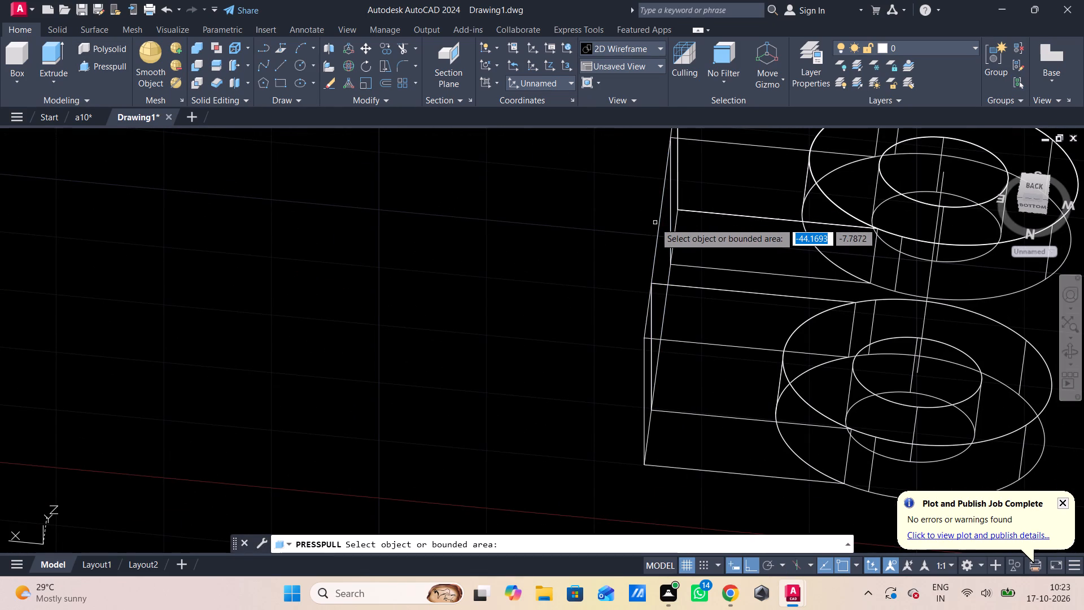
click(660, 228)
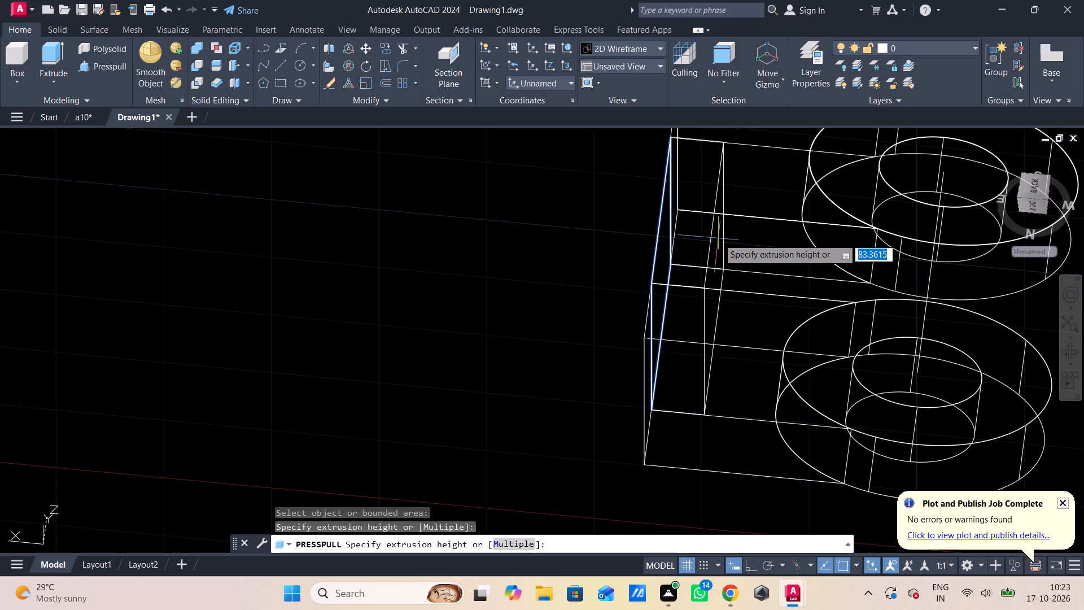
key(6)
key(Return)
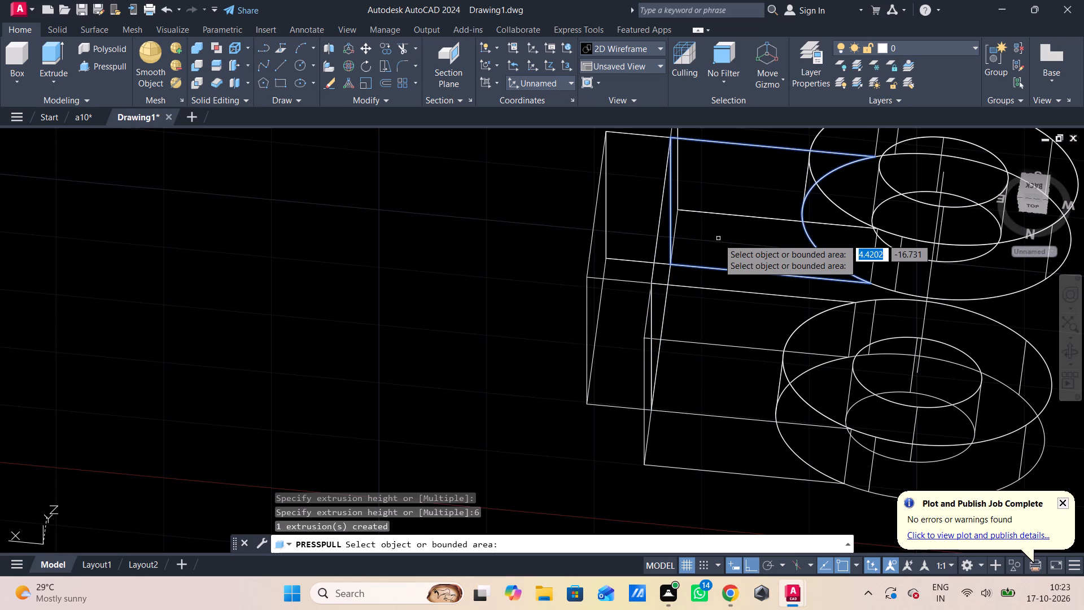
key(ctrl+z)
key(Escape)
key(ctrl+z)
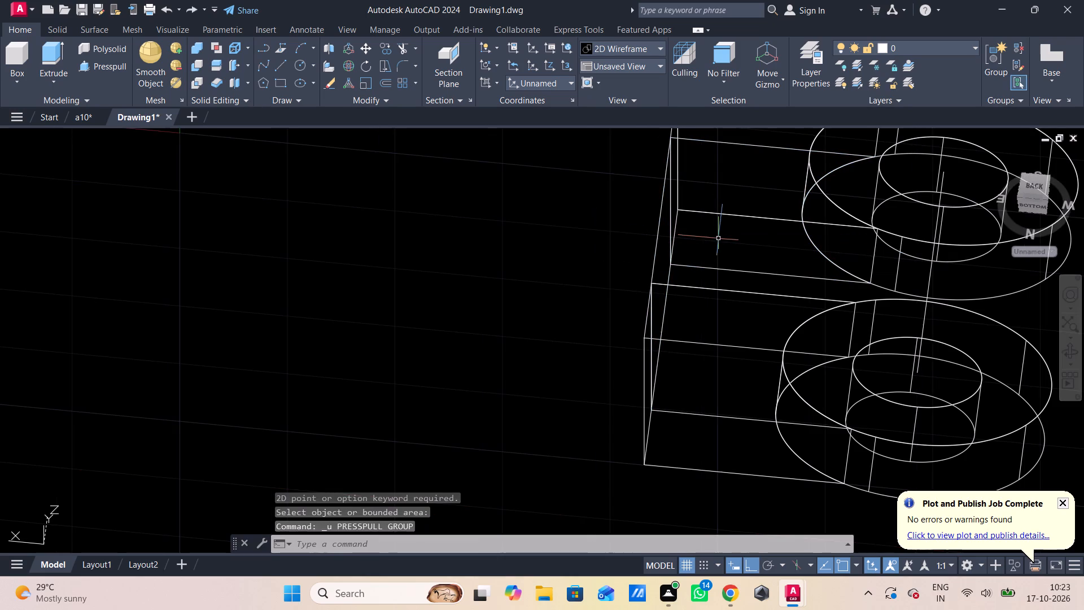
Presspull the joined rectangle by -6 to form the wall between the two blocks, and end the command.
click(98, 64)
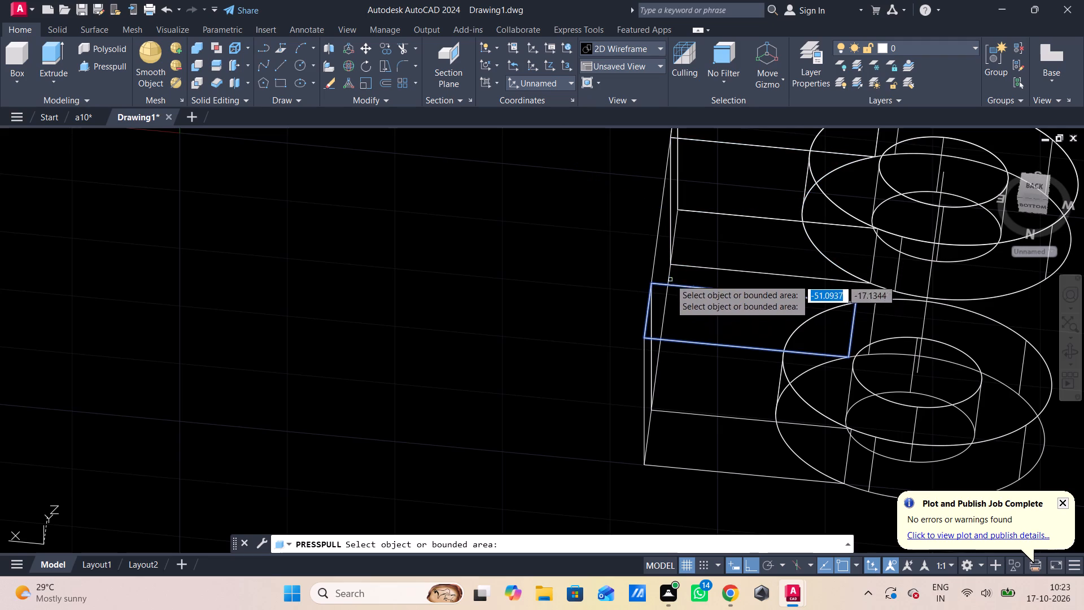
click(655, 252)
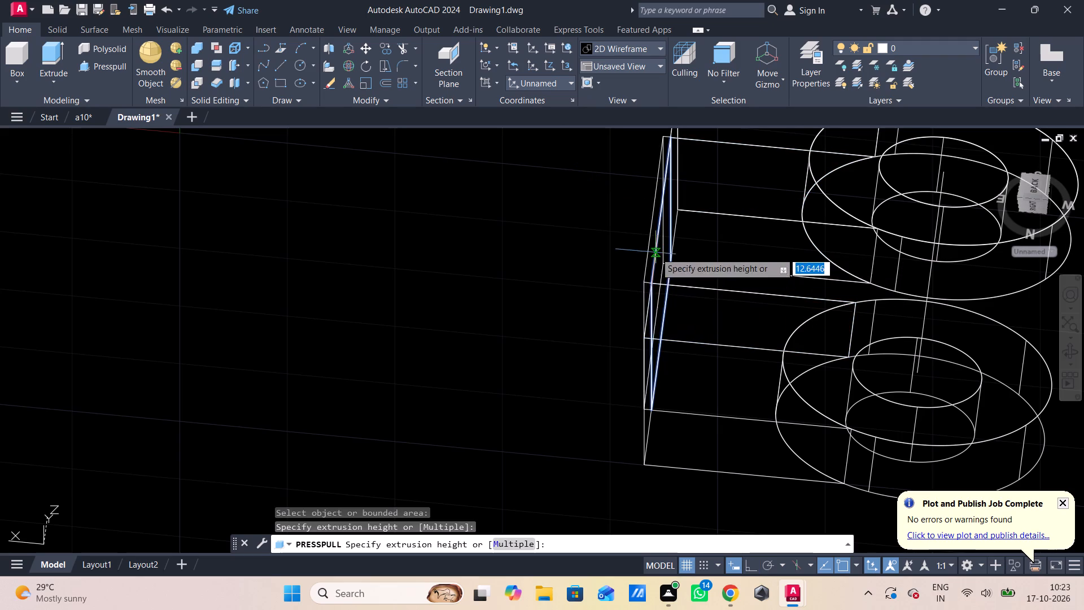
text(-6)
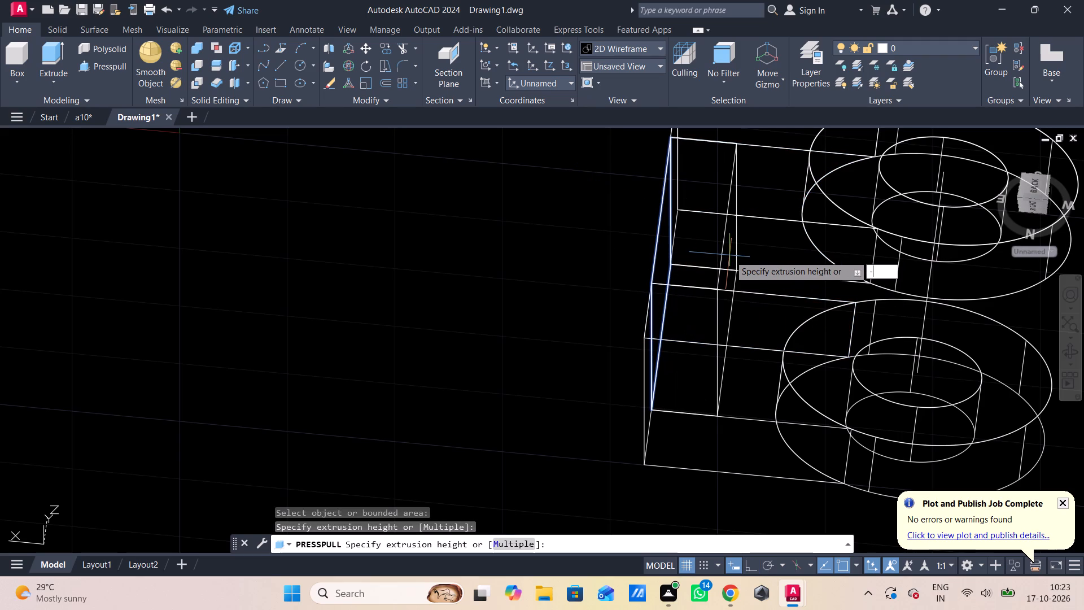
key(Return)
key(Escape)
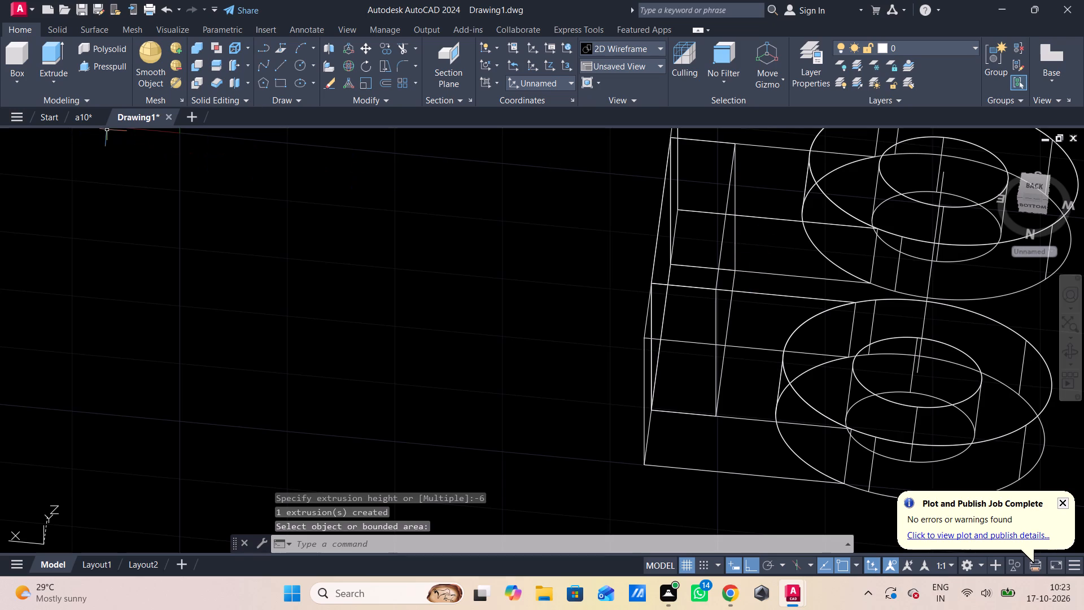
Set the visual style to Shades of Gray.
click(113, 137)
click(182, 263)
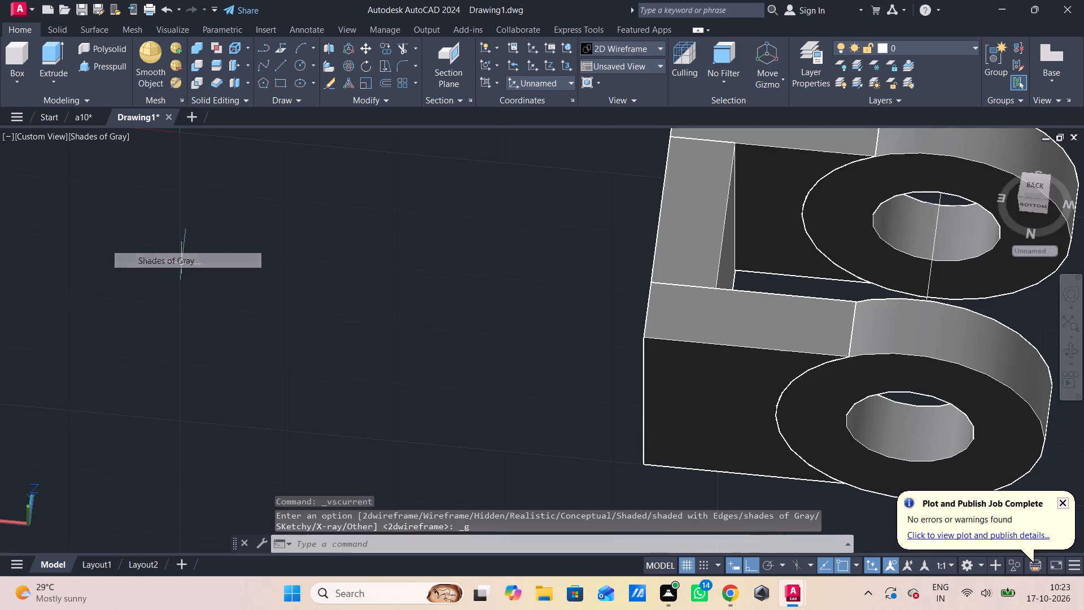
Examine the connected lugs and the separate pair of concentric circles from several angles.
shift+middle_drag(377, 291, 256, 258)
scroll(345, 299, down, 1)
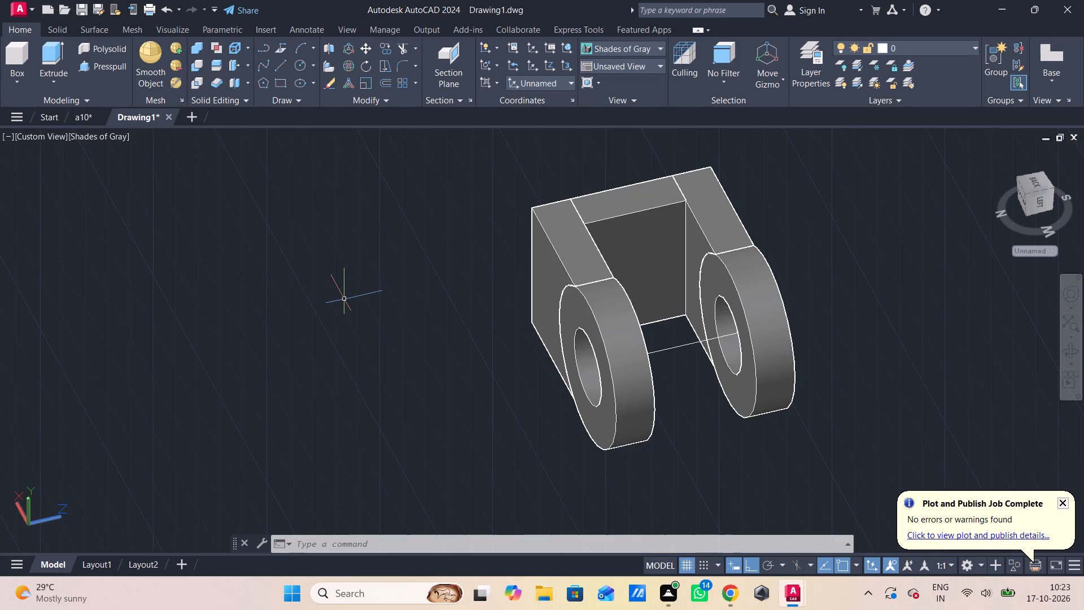
scroll(589, 250, down, 1)
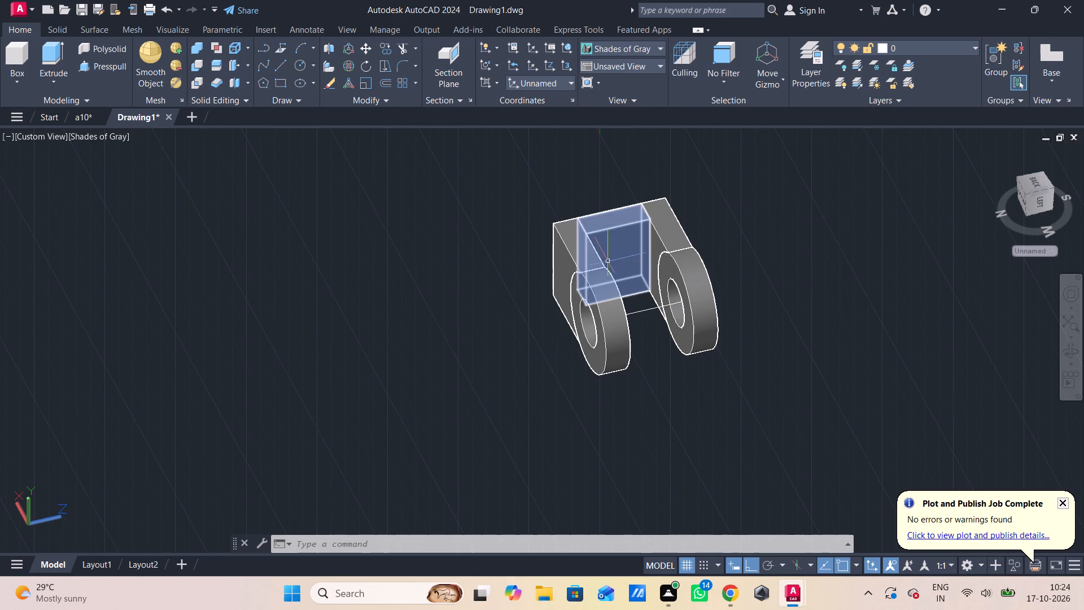
middle_drag(603, 266, 382, 266)
scroll(383, 266, down, 2)
middle_drag(484, 264, 474, 294)
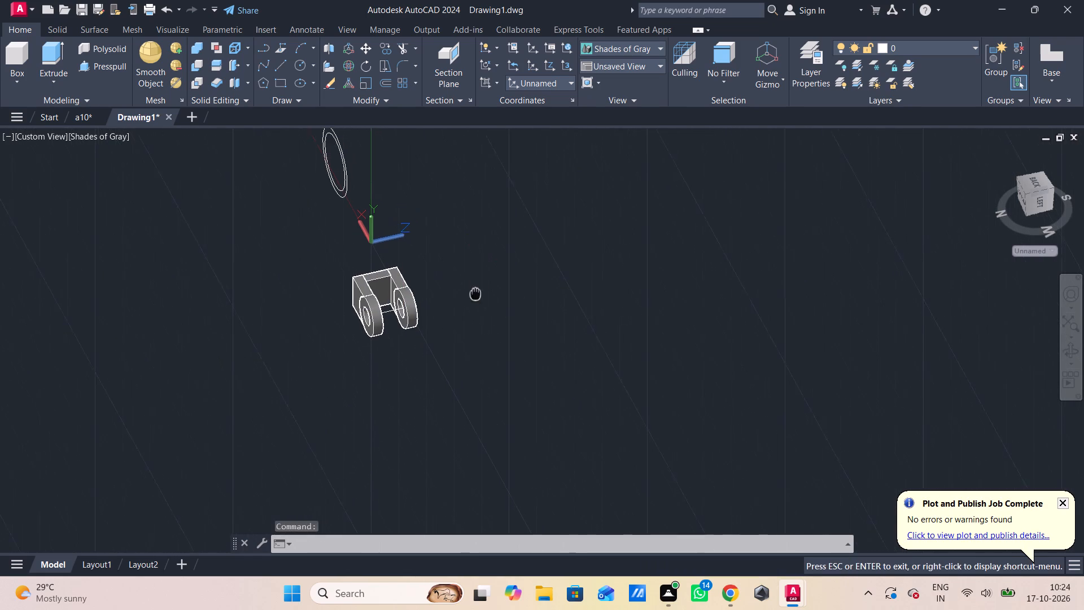
middle_drag(474, 294, 471, 319)
scroll(474, 326, up, 1)
shift+middle_drag(514, 318, 493, 324)
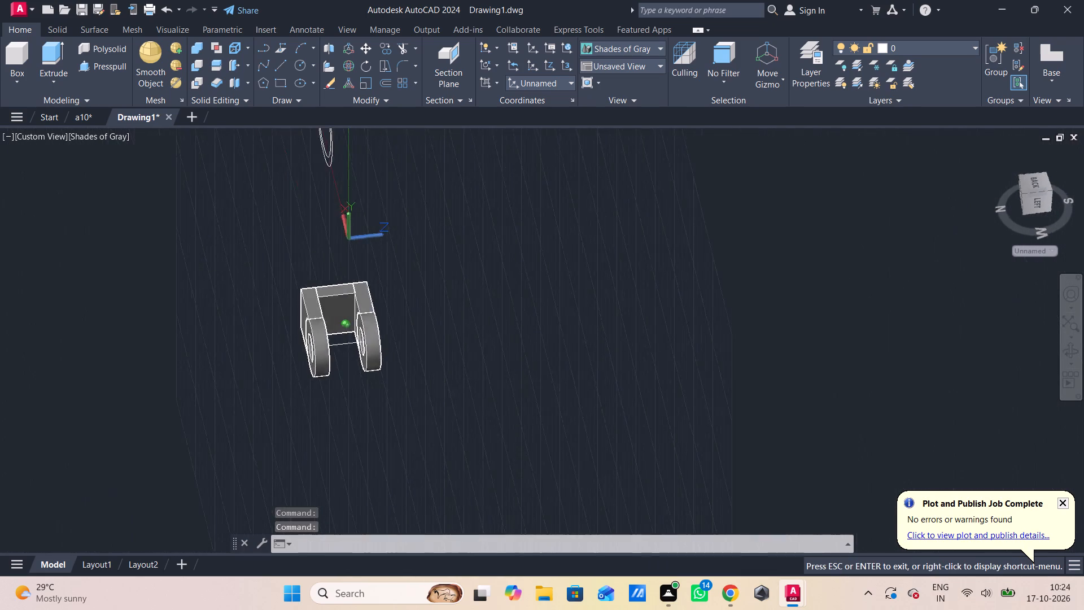
shift+middle_drag(493, 324, 296, 305)
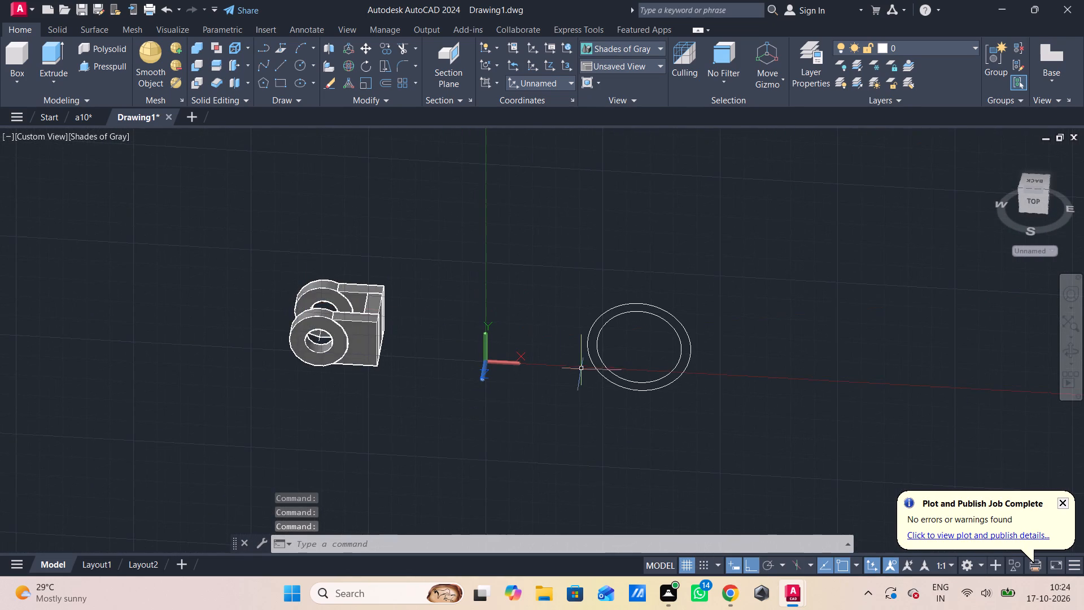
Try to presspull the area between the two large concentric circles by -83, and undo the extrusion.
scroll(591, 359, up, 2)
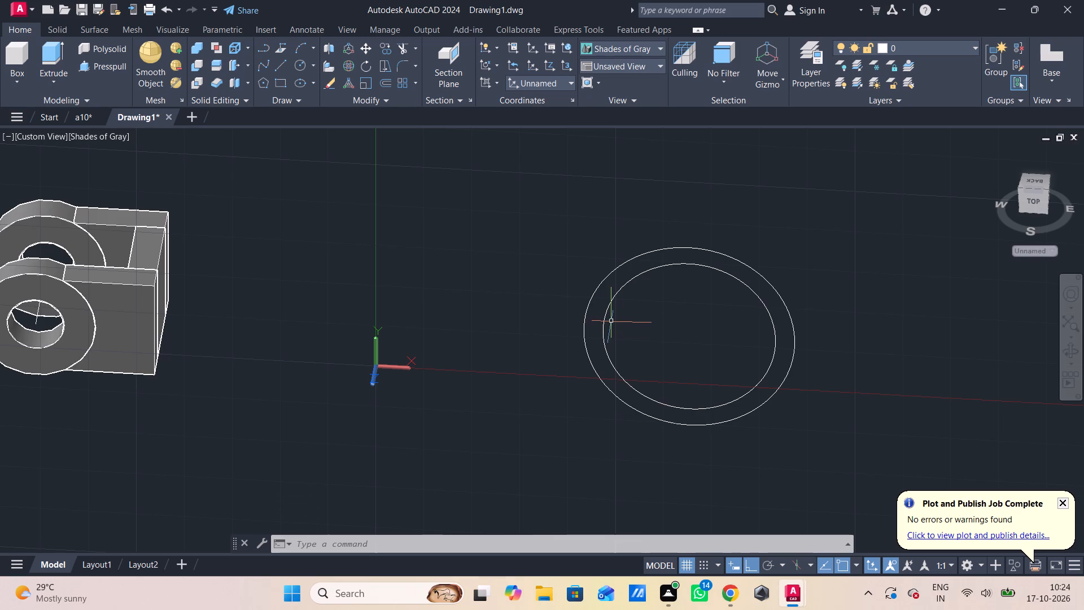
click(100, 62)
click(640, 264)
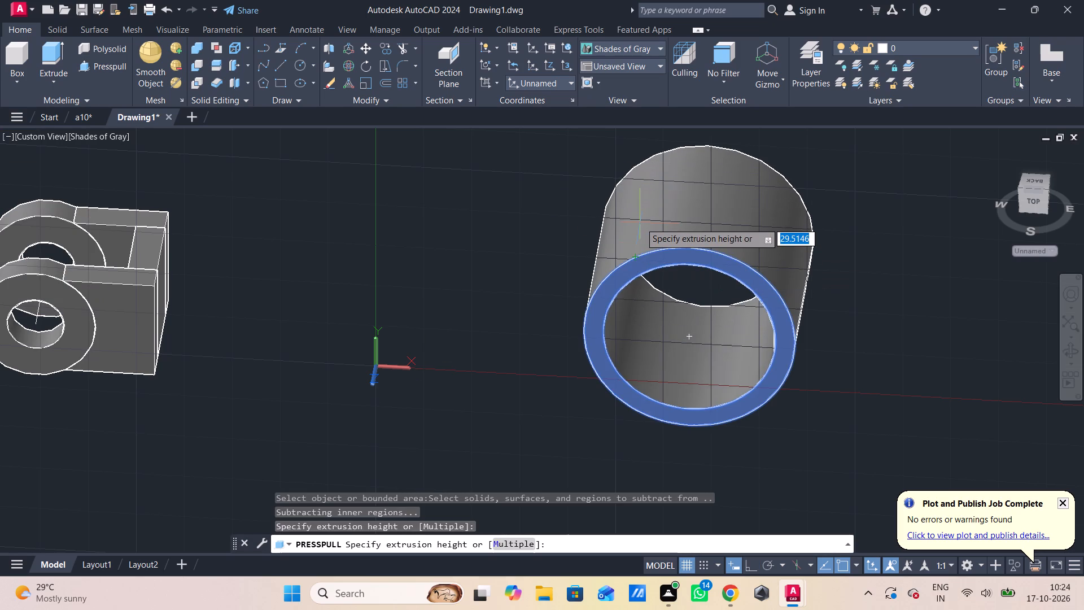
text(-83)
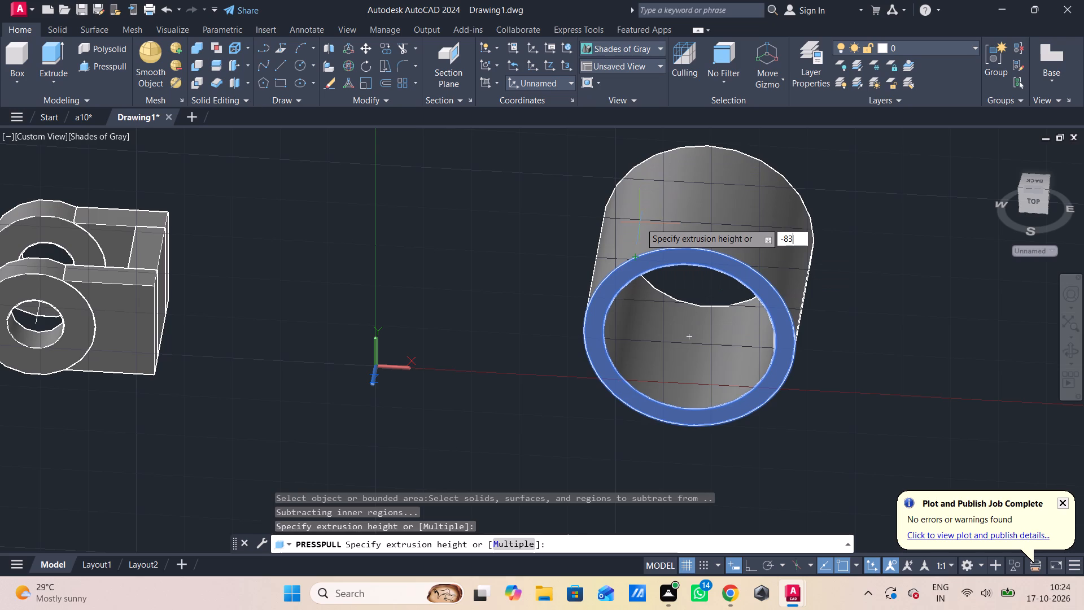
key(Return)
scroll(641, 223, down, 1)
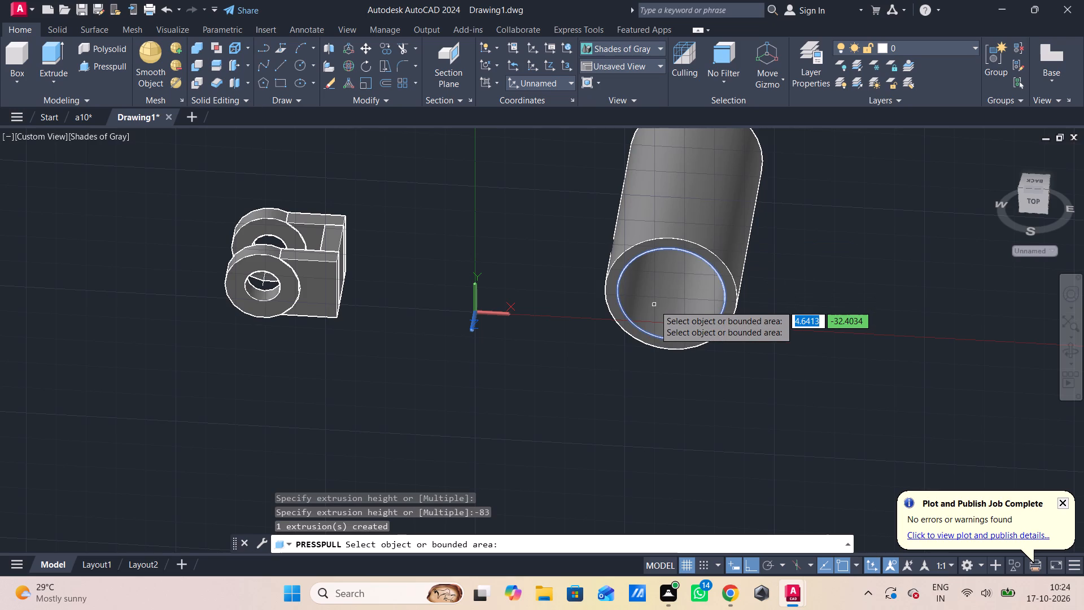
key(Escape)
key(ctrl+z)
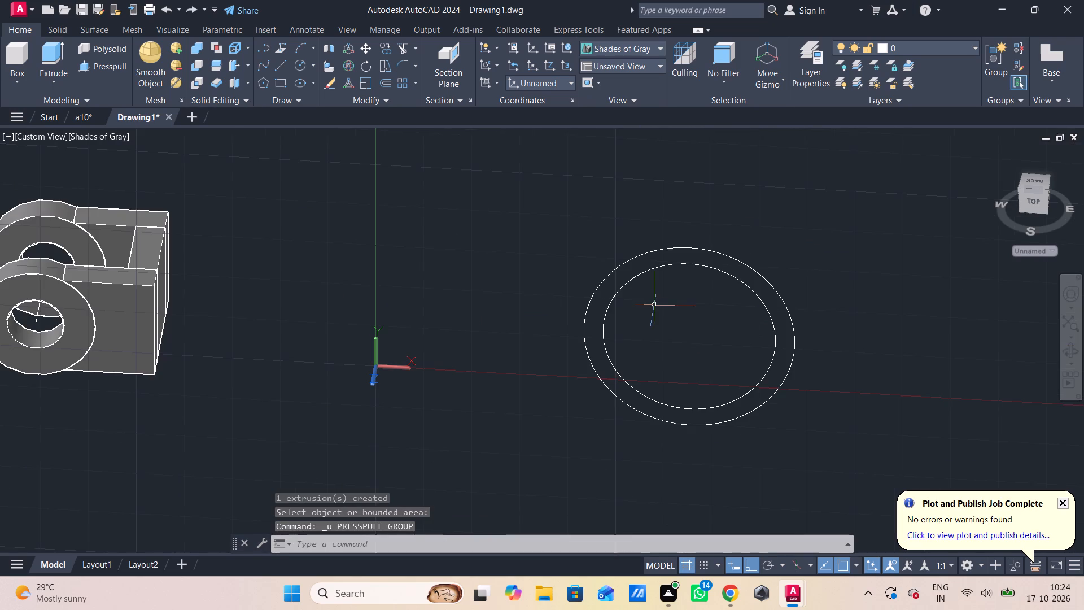
Presspull the area between the two large concentric circles by -77 to form a tube, and end the command.
click(84, 68)
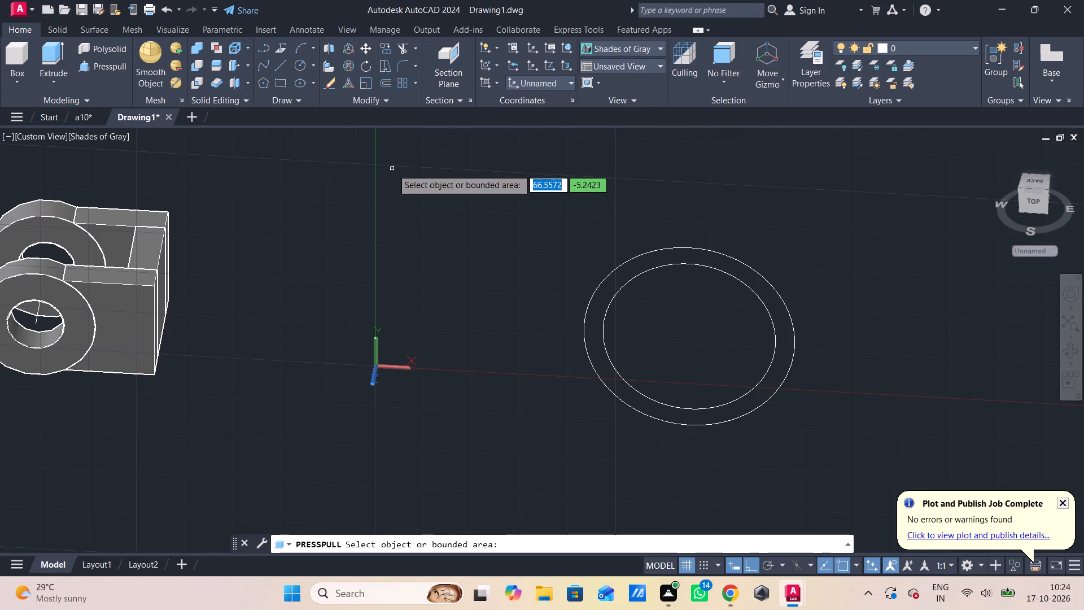
shift+middle_drag(401, 172, 404, 232)
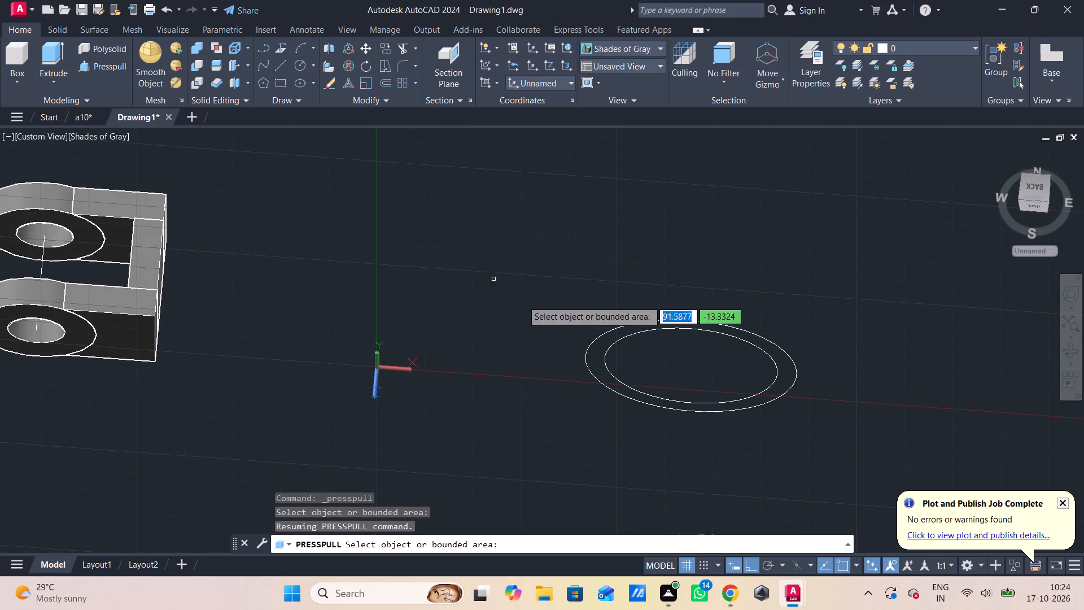
click(606, 346)
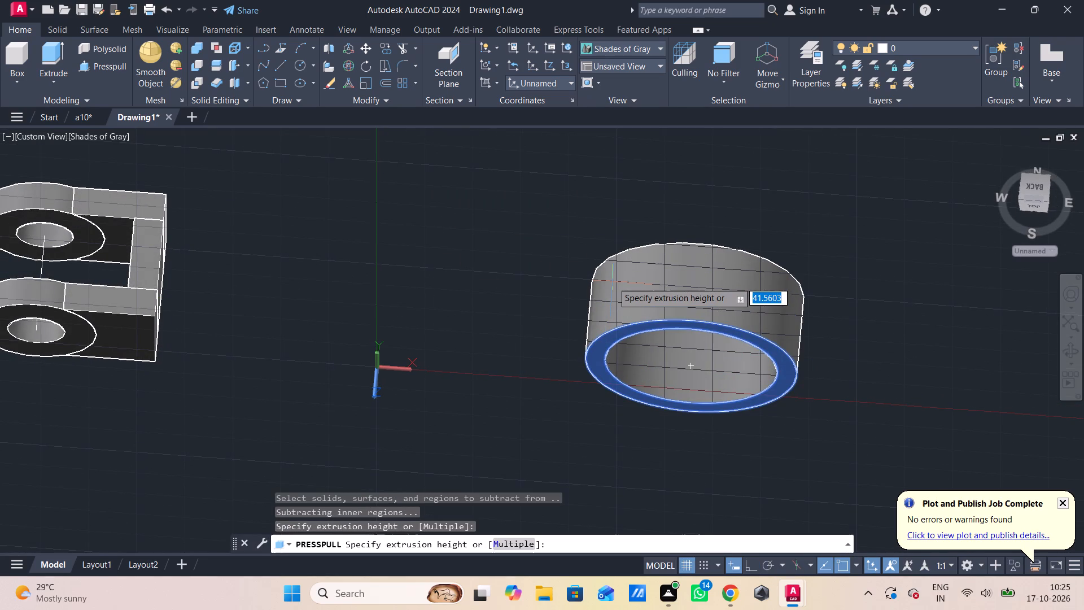
text(77)
key(BackSpace)
key(BackSpace)
text(-77)
key(Return)
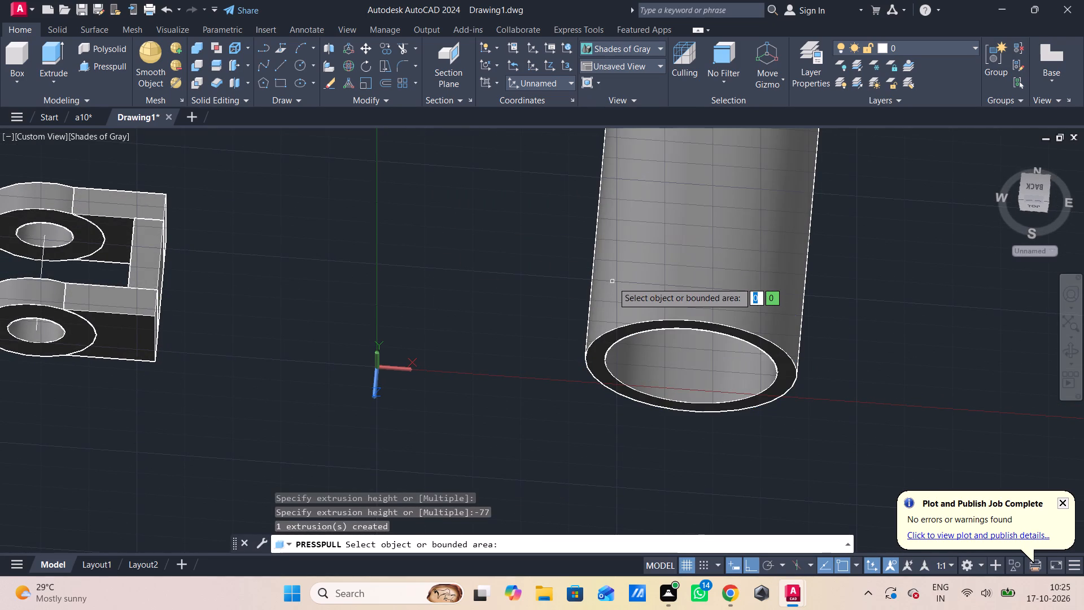
scroll(618, 285, down, 1)
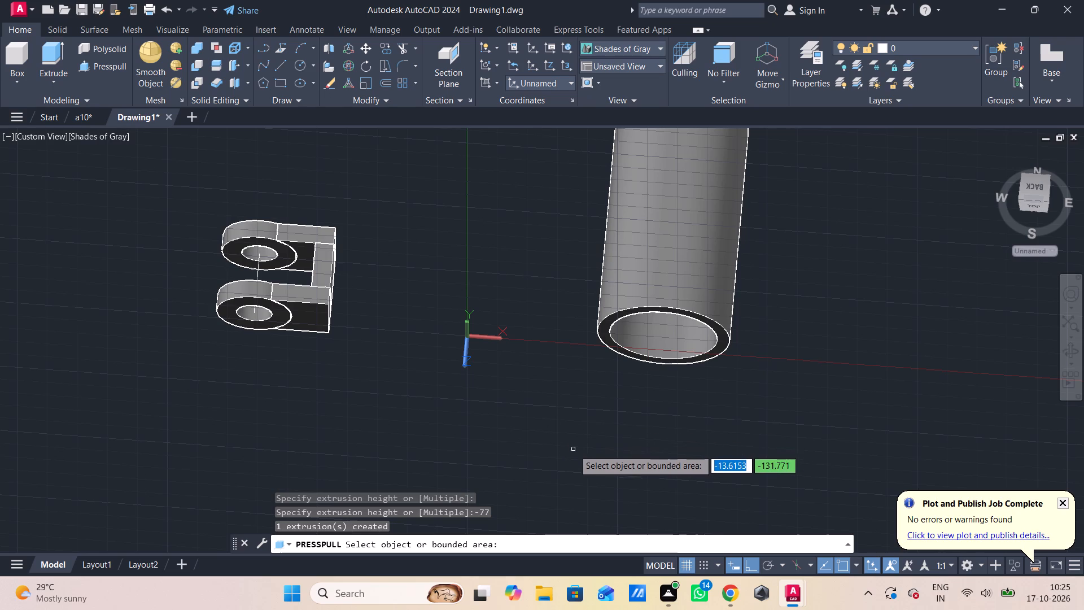
key(Escape)
Draw a circle of radius 5.5 in the empty space beyond the large tube, near the X axis.
shift+middle_drag(574, 459, 572, 397)
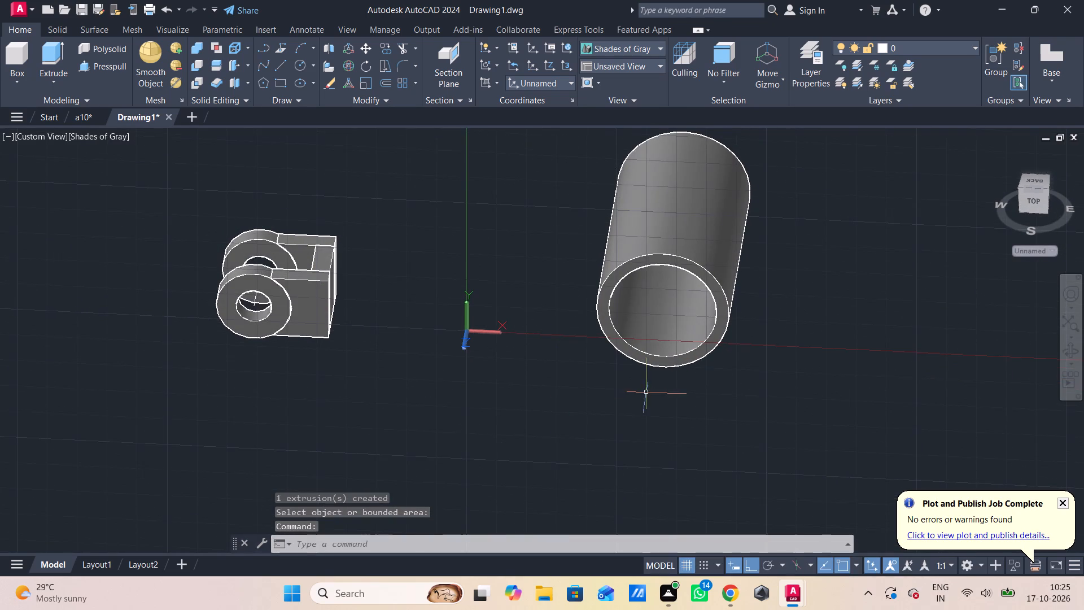
middle_drag(648, 394, 551, 400)
shift+middle_drag(574, 381, 575, 356)
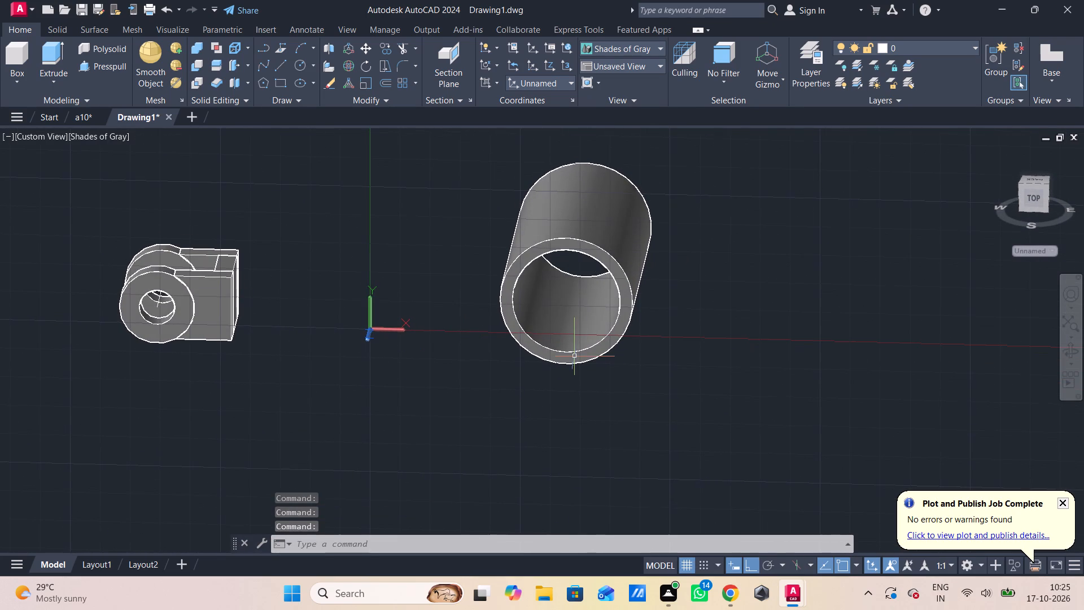
middle_drag(636, 369, 532, 379)
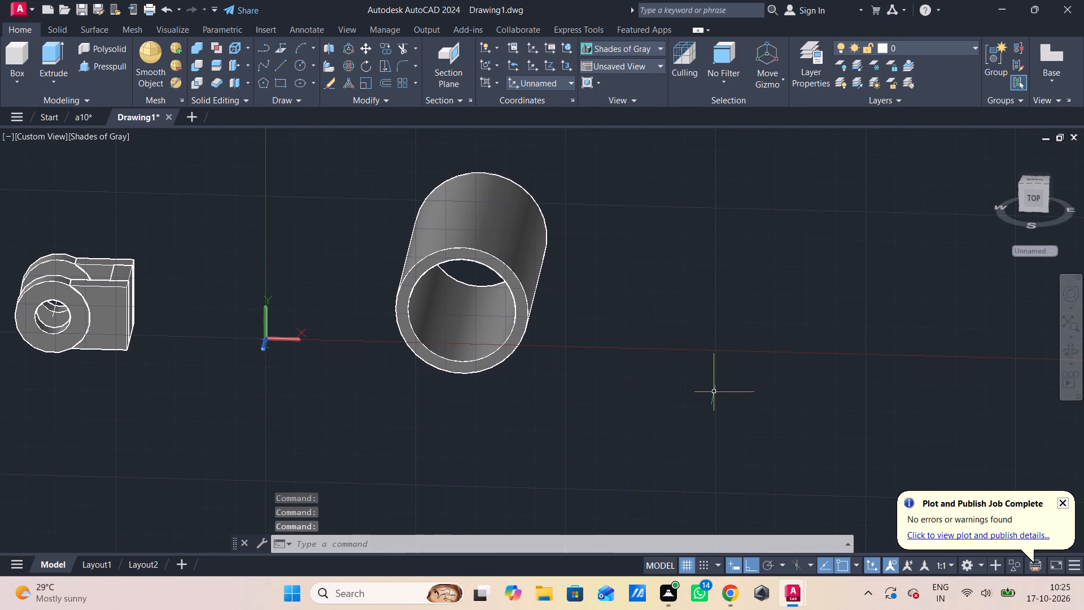
text(c)
key(space)
click(732, 332)
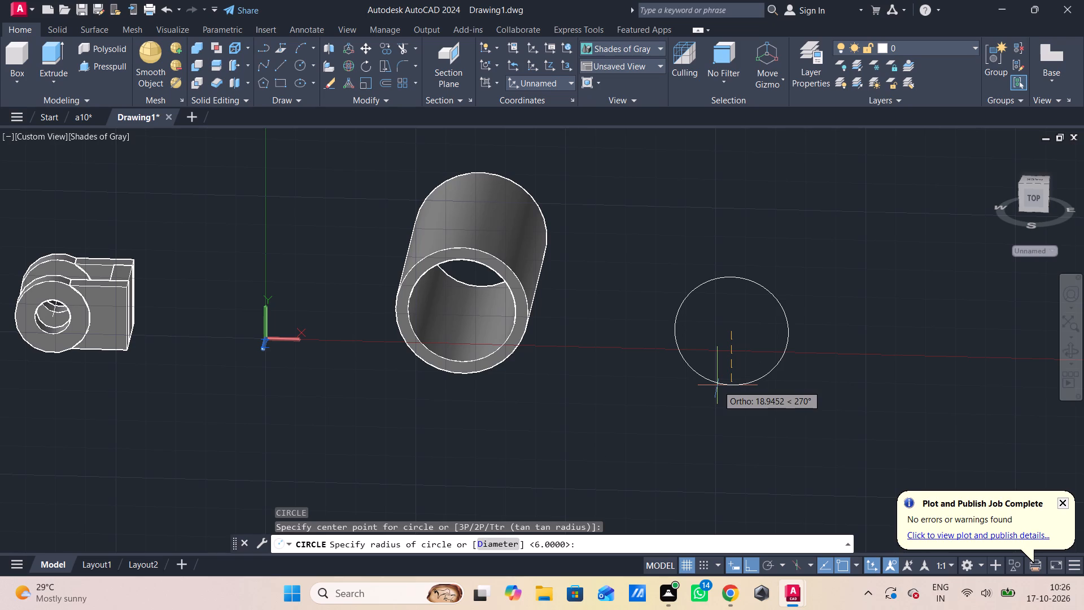
text(2.)
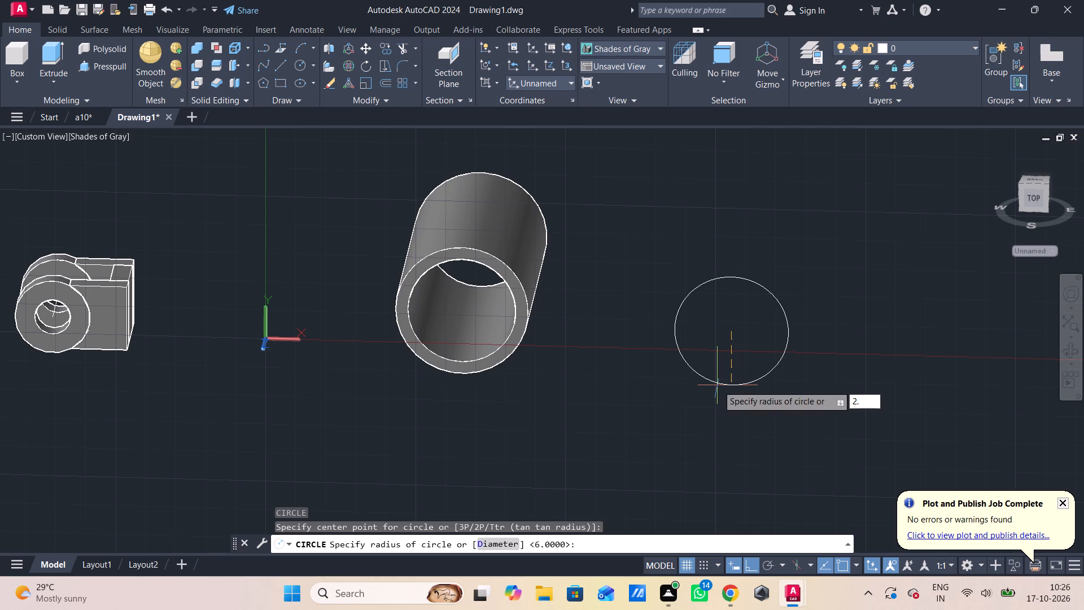
key(BackSpace)
key(BackSpace)
text(5.5)
key(Return)
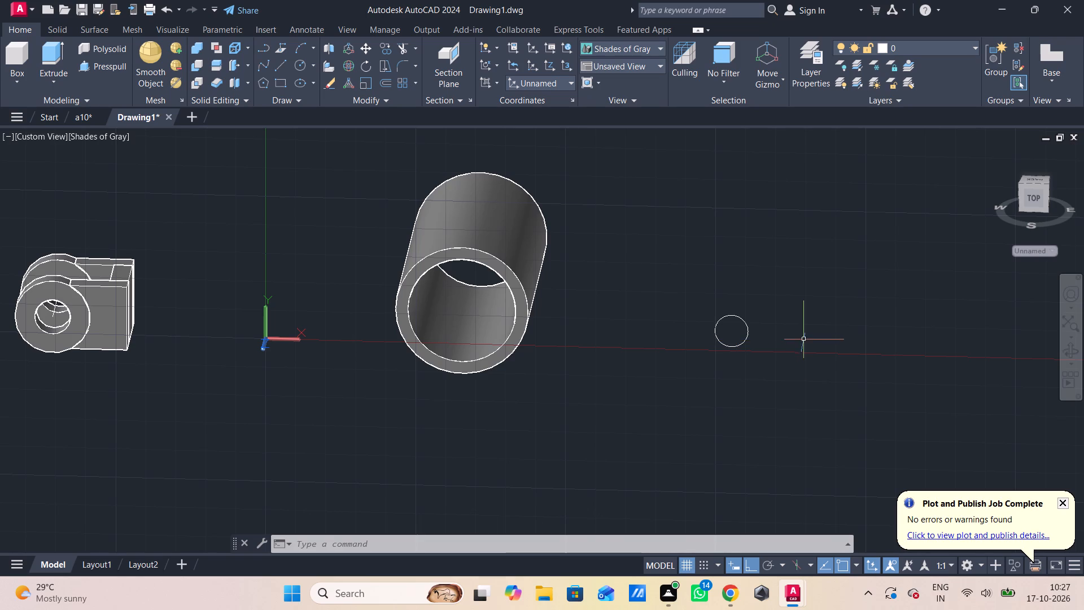
Draw a concentric circle of radius 7 around the radius 5.5 circle.
text(c)
key(space)
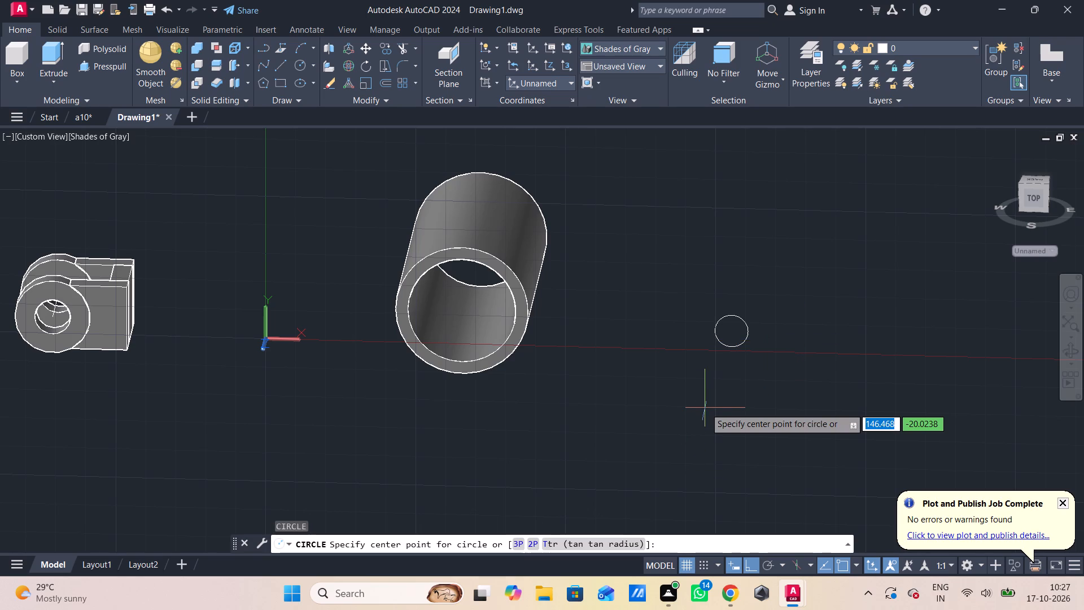
click(734, 332)
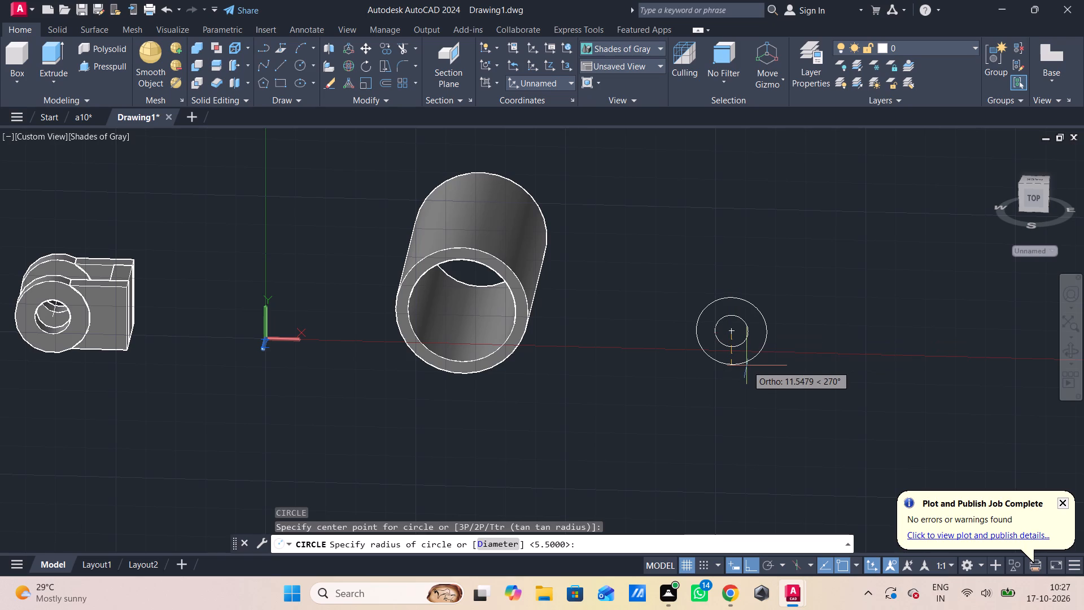
key(7)
key(Return)
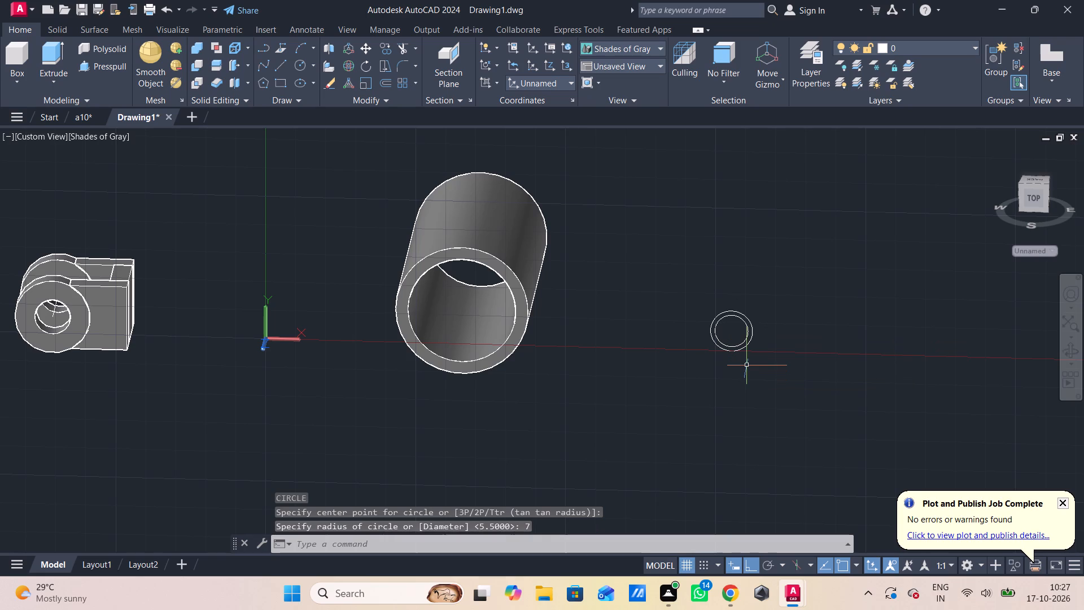
Presspull the area between the two small concentric circles by -9 to form a short ring, and end the command.
scroll(749, 365, up, 2)
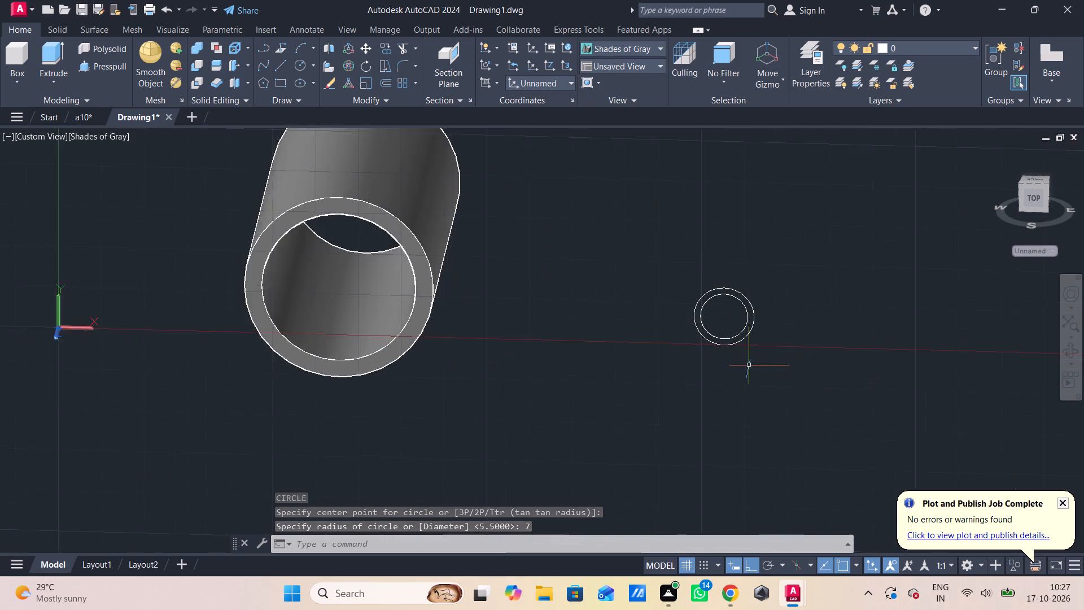
scroll(749, 365, up, 2)
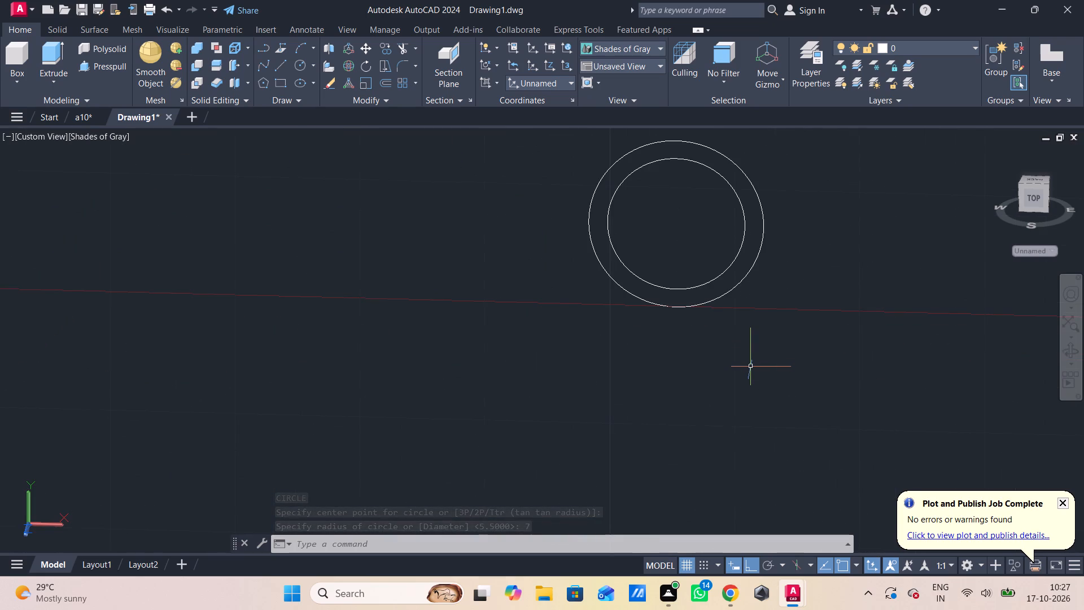
scroll(751, 367, down, 2)
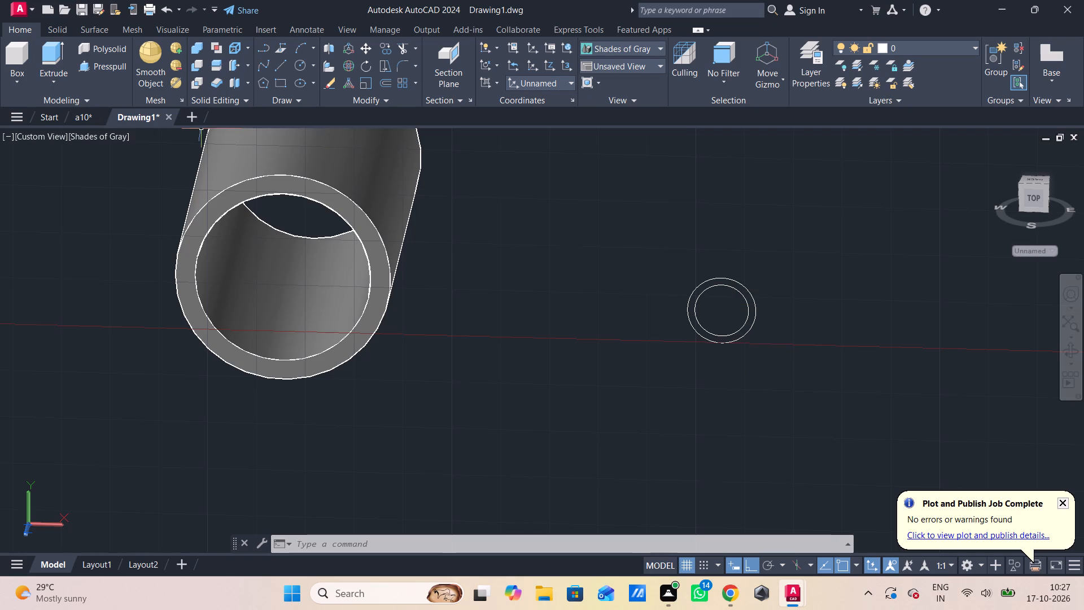
click(97, 66)
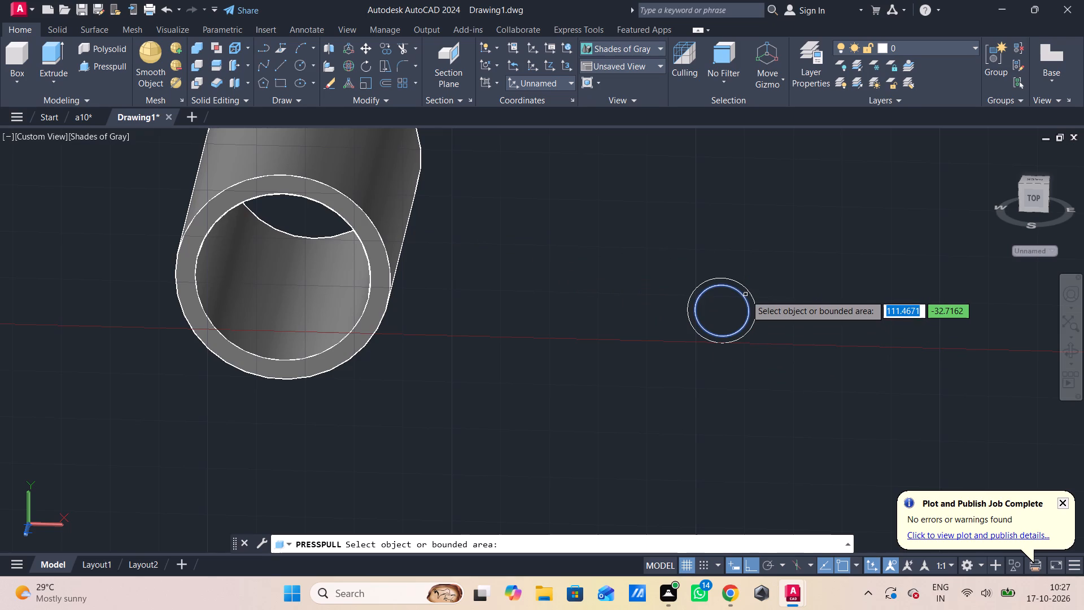
scroll(742, 295, up, 3)
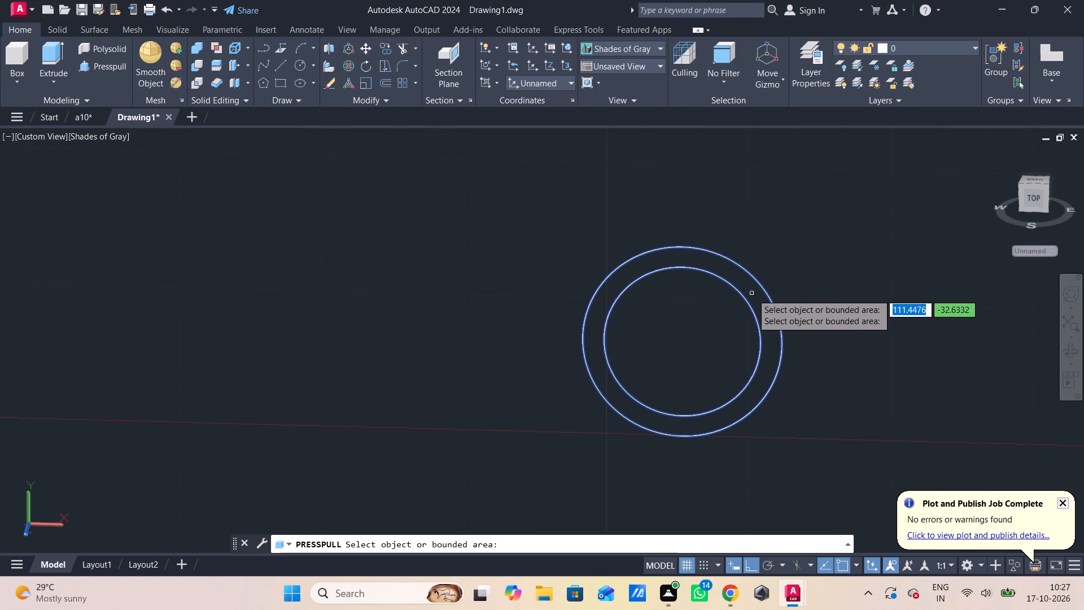
click(752, 294)
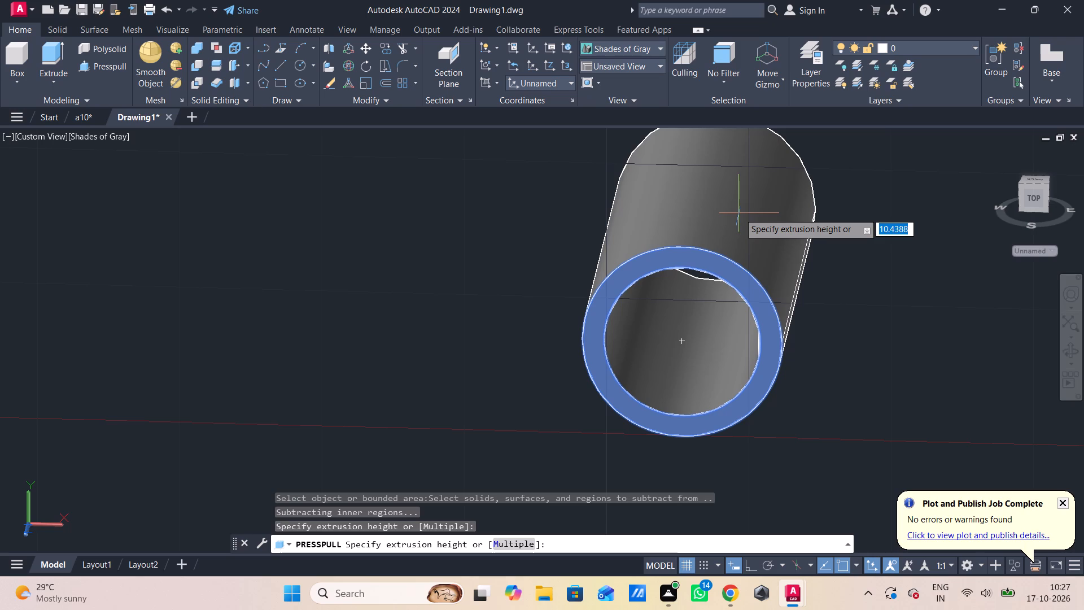
key(9)
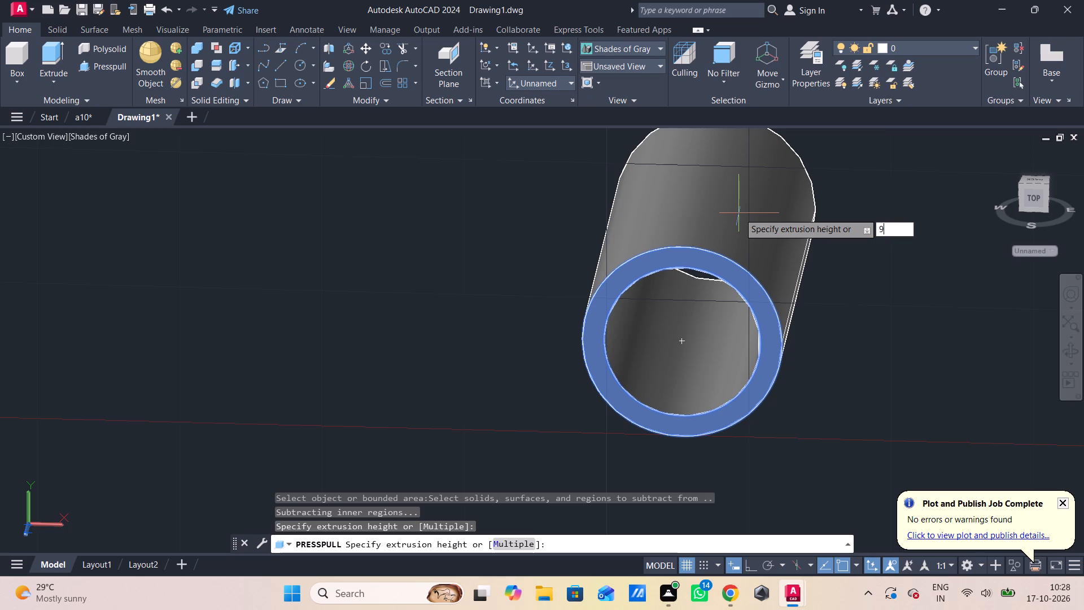
key(BackSpace)
key(minus)
key(9)
key(Return)
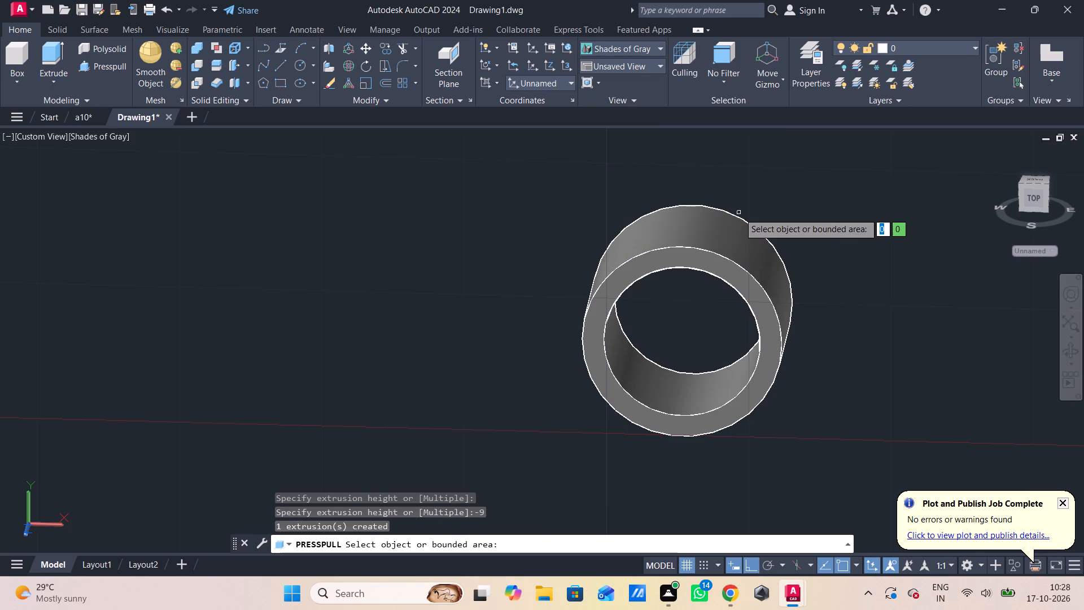
key(Escape)
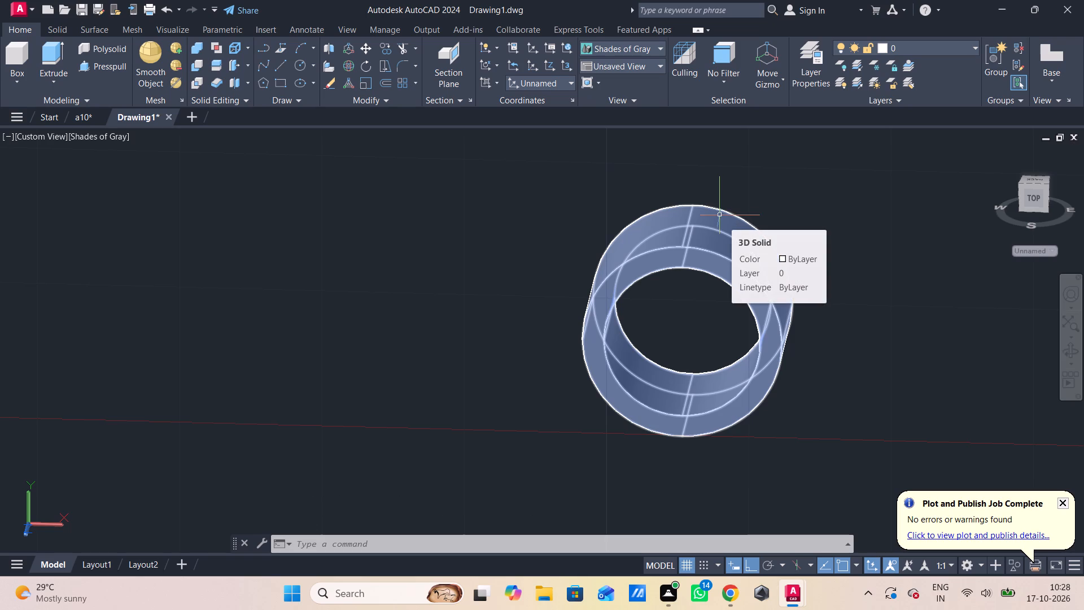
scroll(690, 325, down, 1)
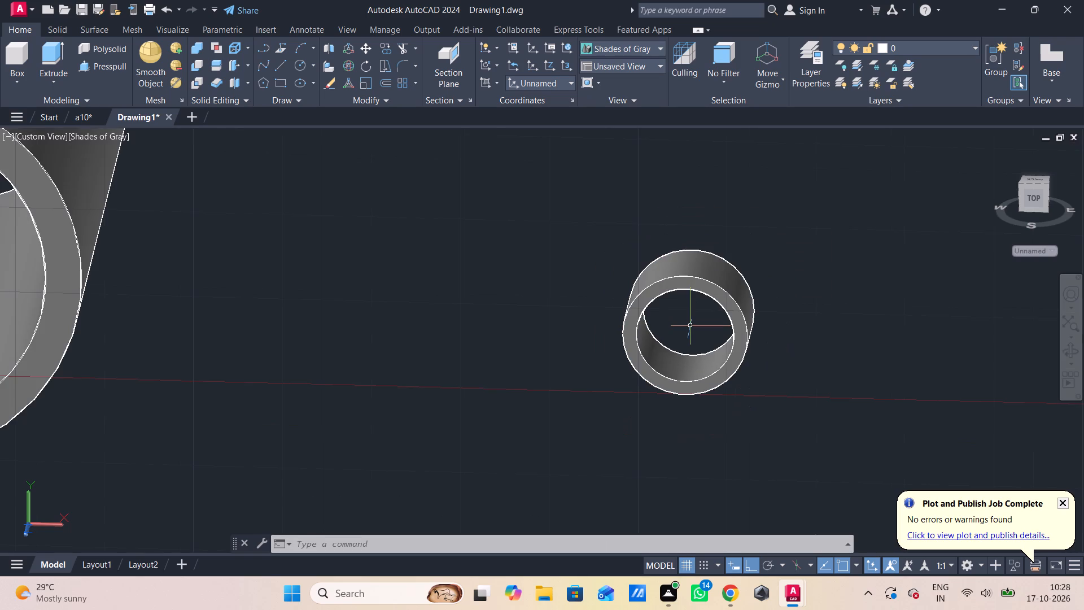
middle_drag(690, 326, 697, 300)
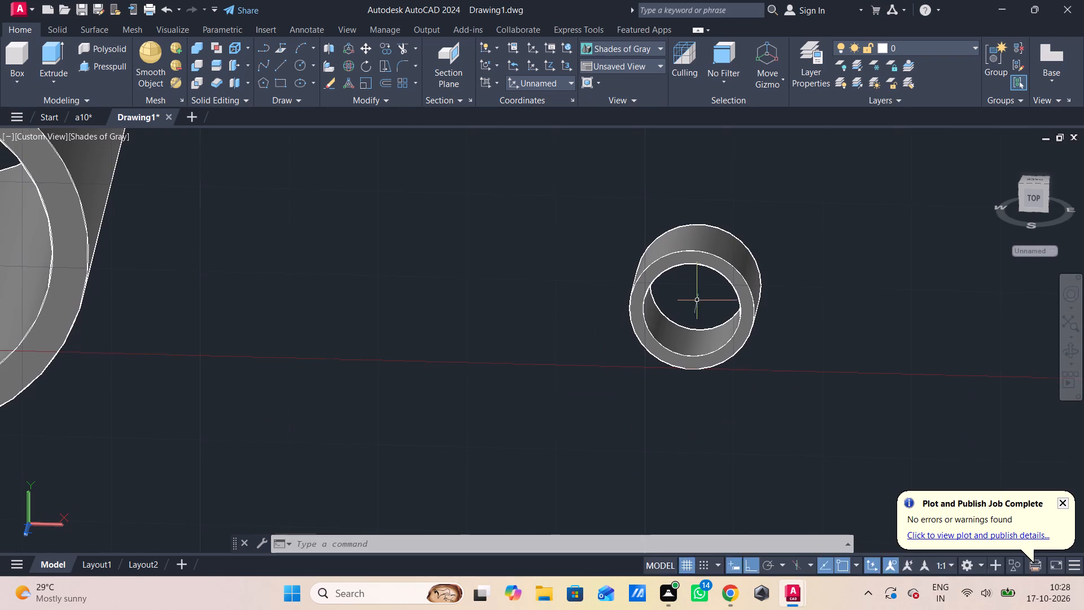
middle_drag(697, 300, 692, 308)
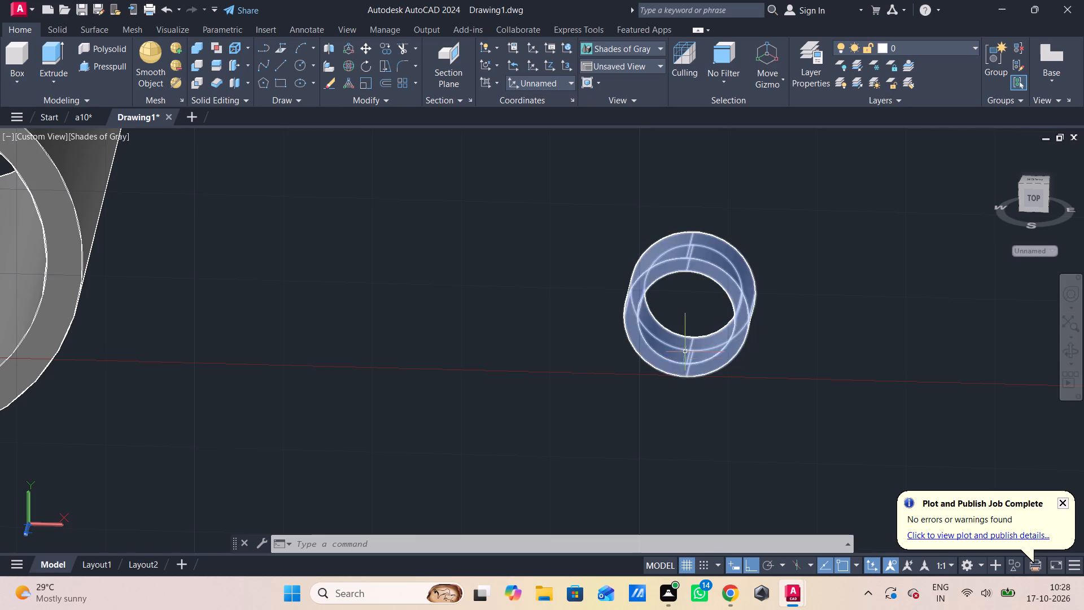
Undo the Presspull of the small ring, going back to its two concentric circles.
key(ctrl+z)
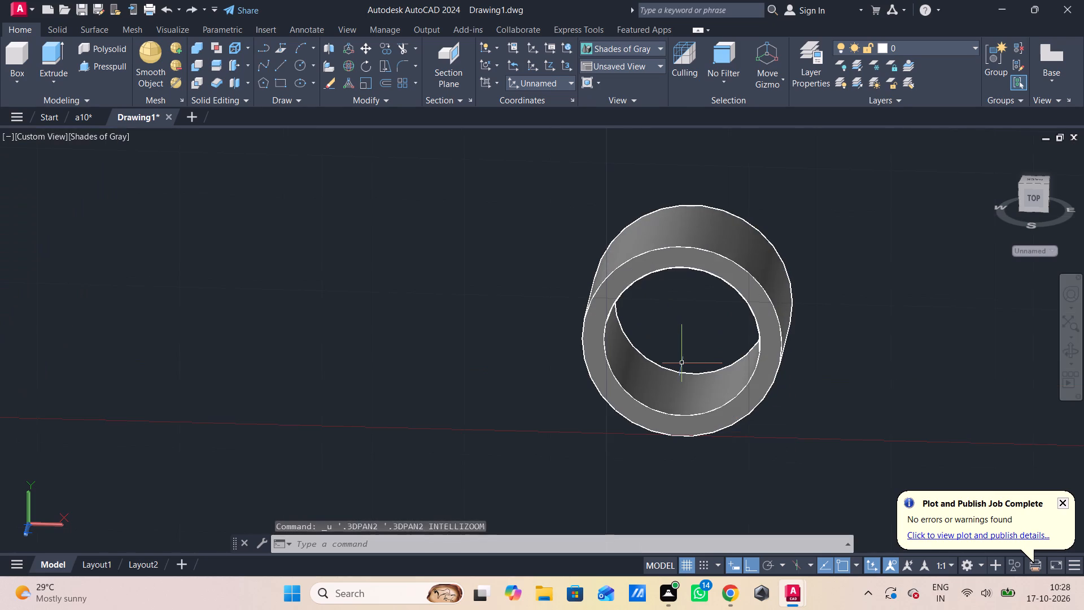
key(ctrl+z)
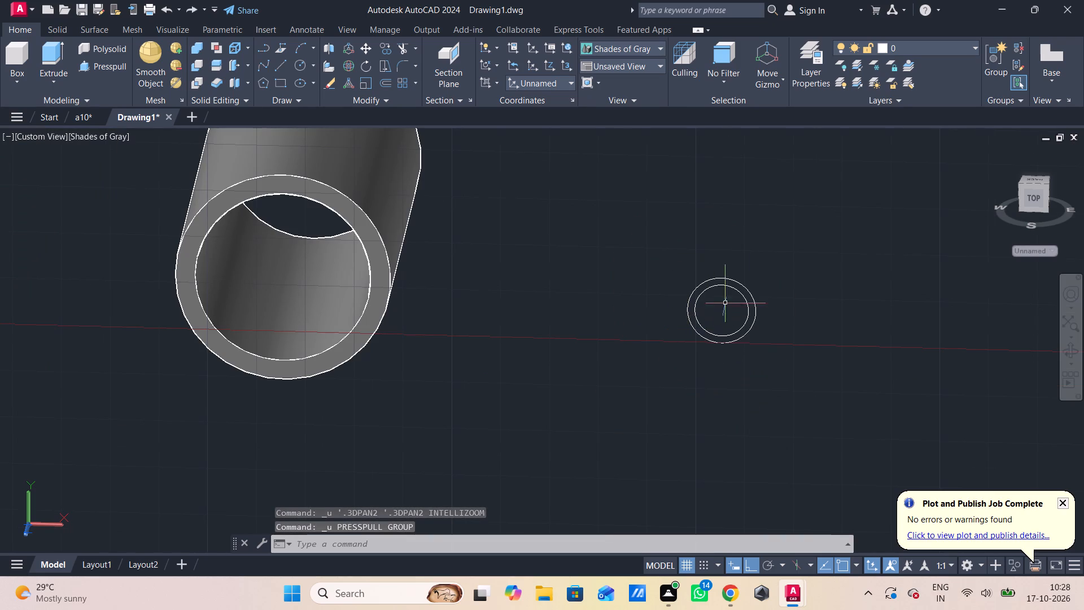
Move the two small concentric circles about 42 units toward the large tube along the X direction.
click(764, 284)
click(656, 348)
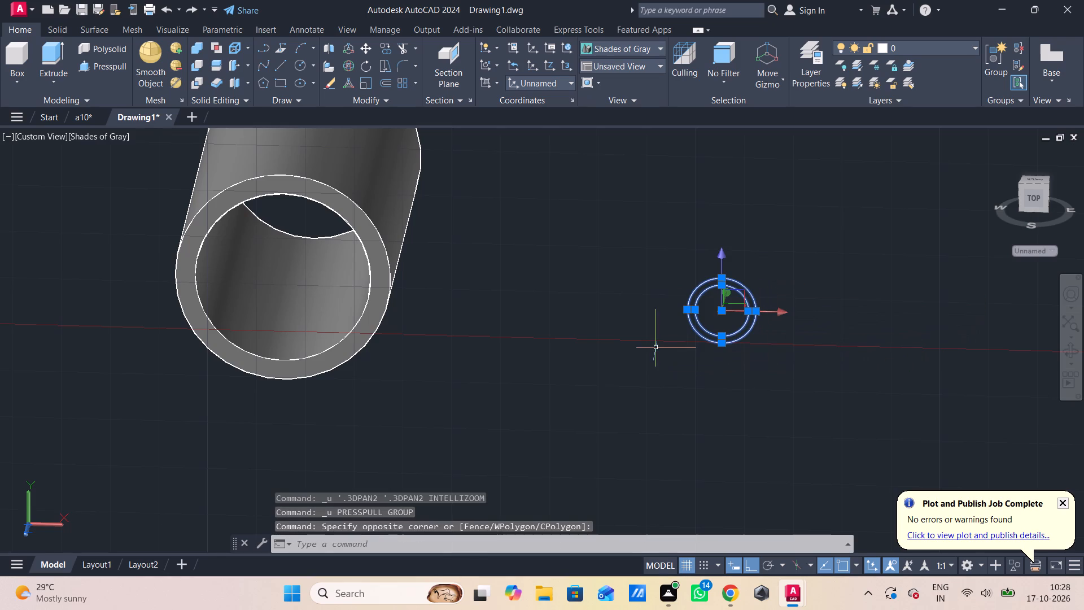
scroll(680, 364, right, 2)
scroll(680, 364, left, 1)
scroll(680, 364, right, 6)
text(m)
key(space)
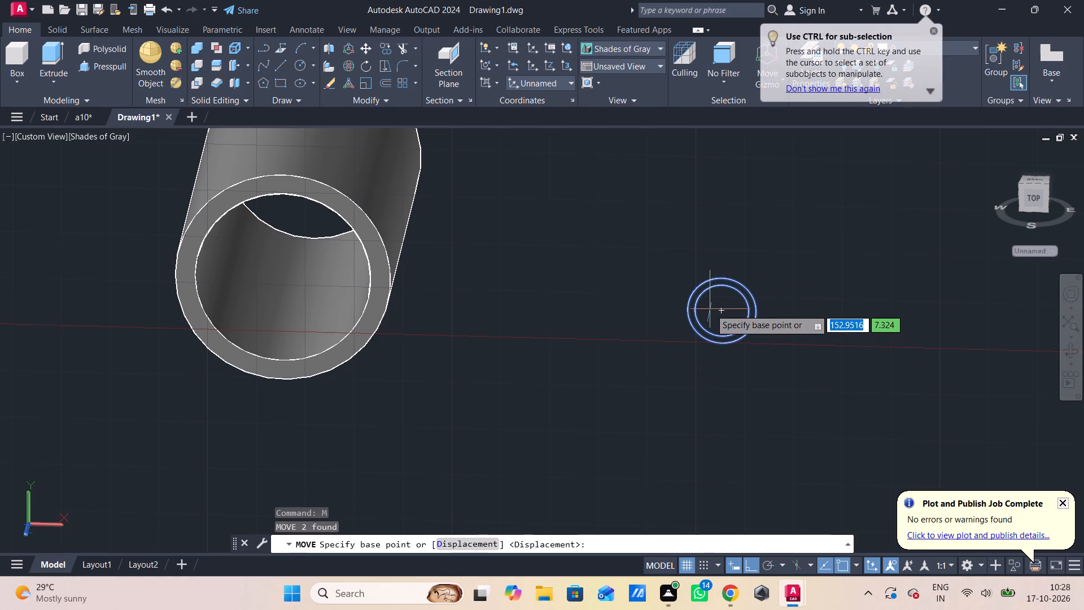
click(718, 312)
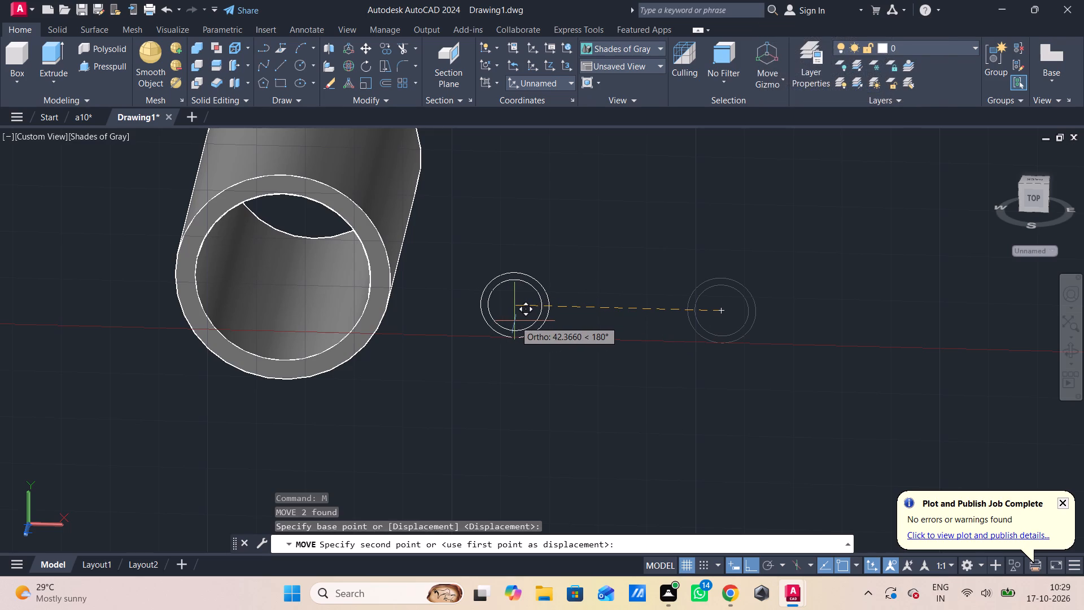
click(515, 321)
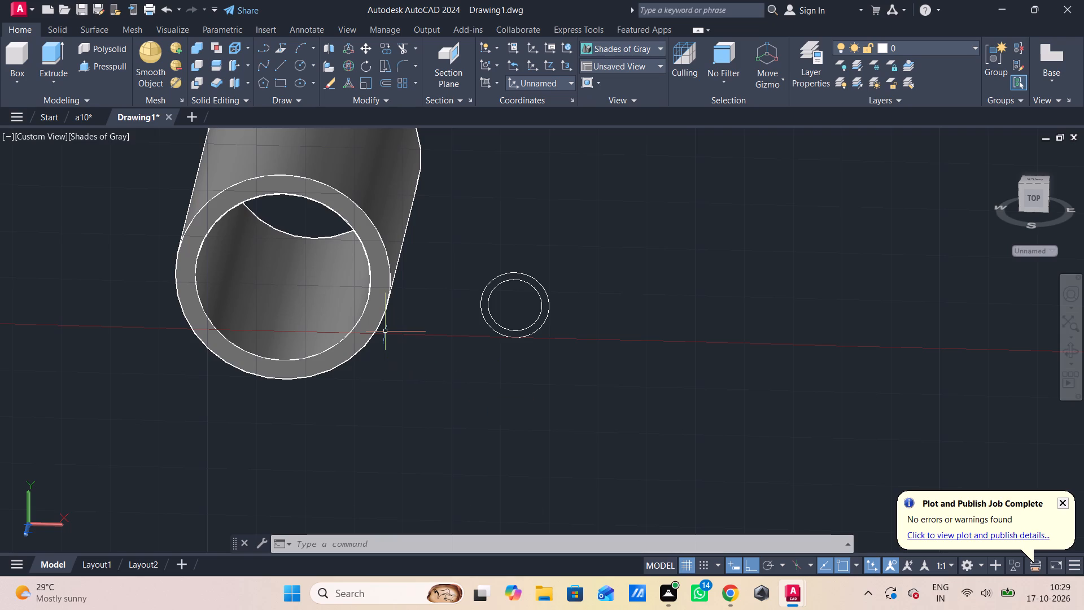
Draw a 48-long line along X from the centre of the tube's front face toward the small circles.
shift+middle_drag(386, 332, 386, 295)
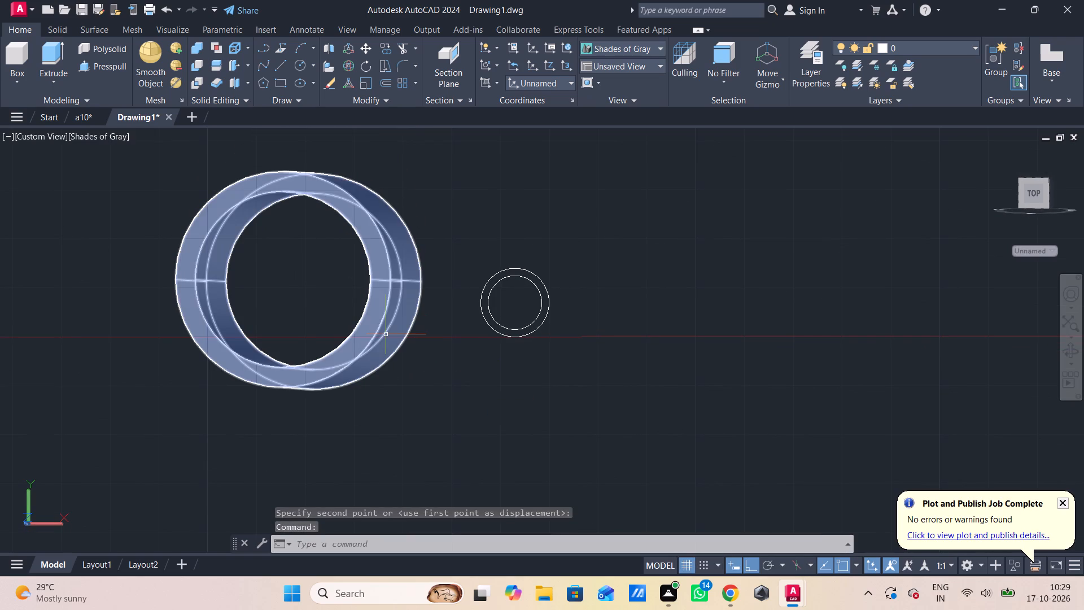
key(l)
key(Return)
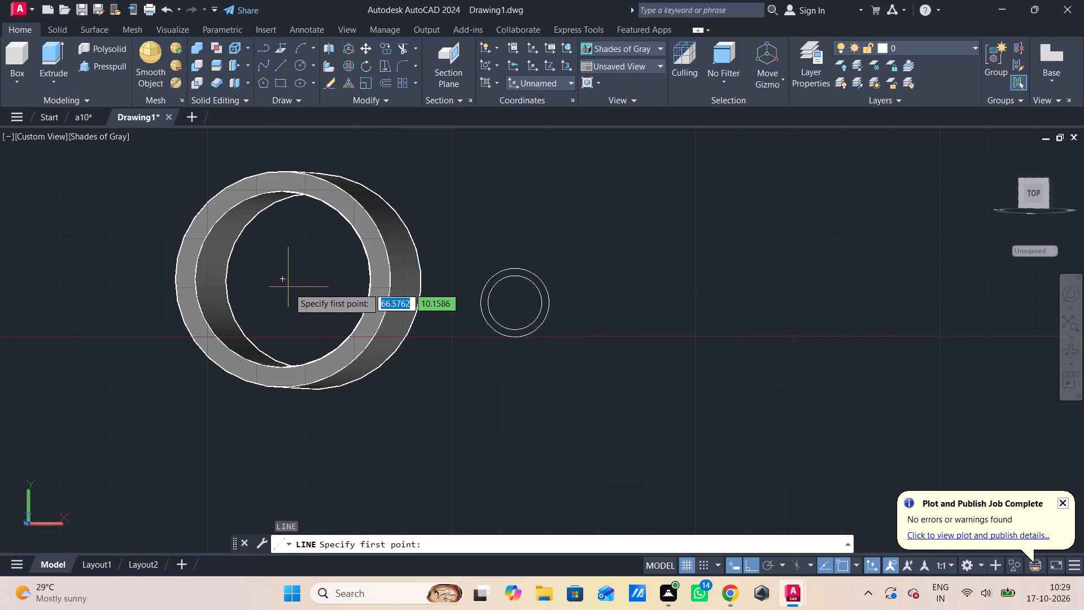
click(287, 284)
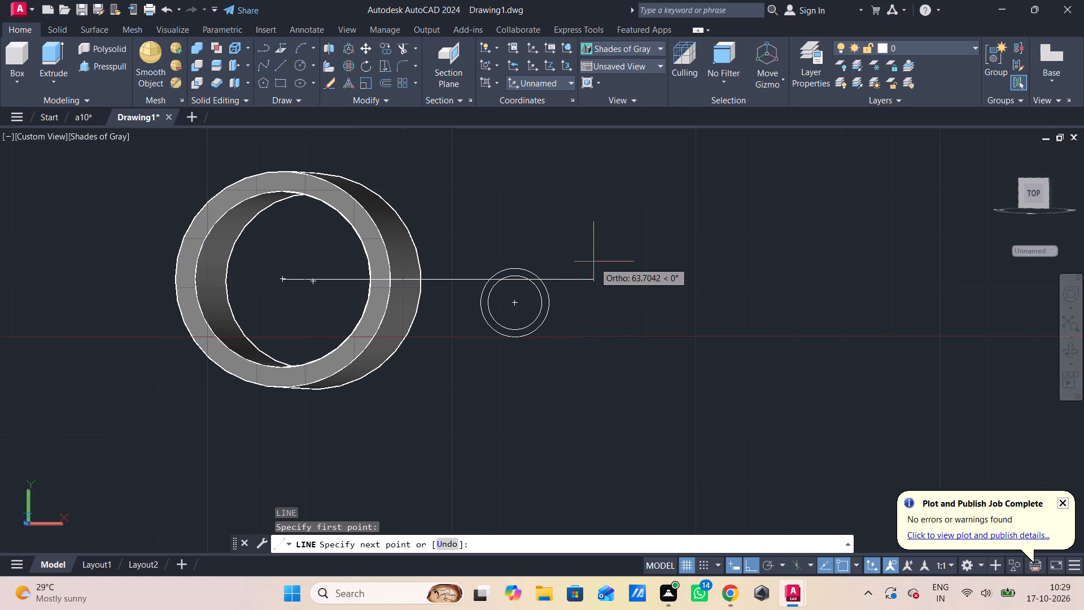
text(48)
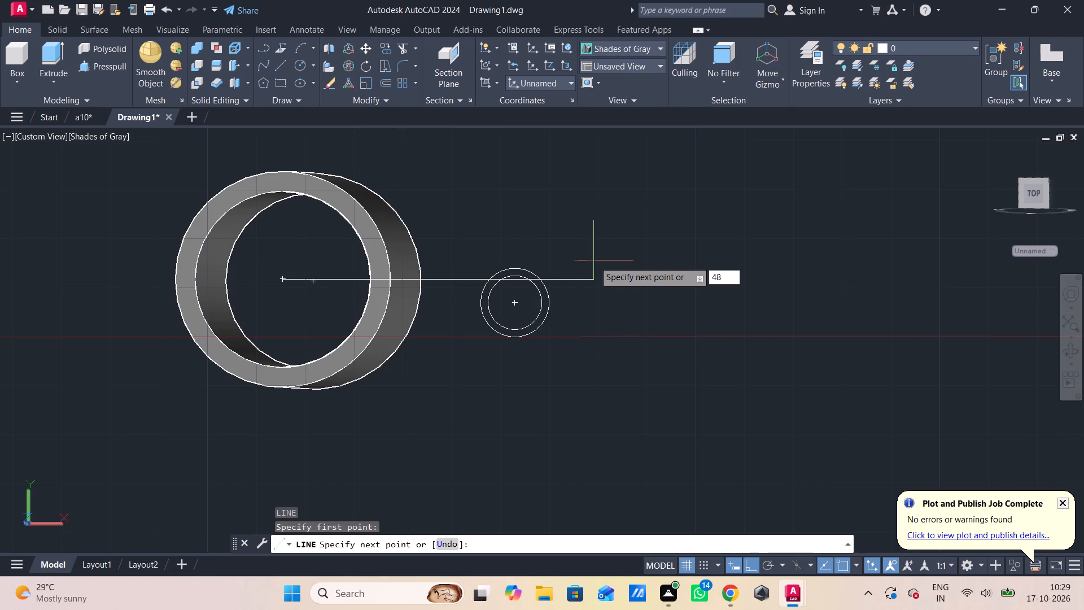
key(Return)
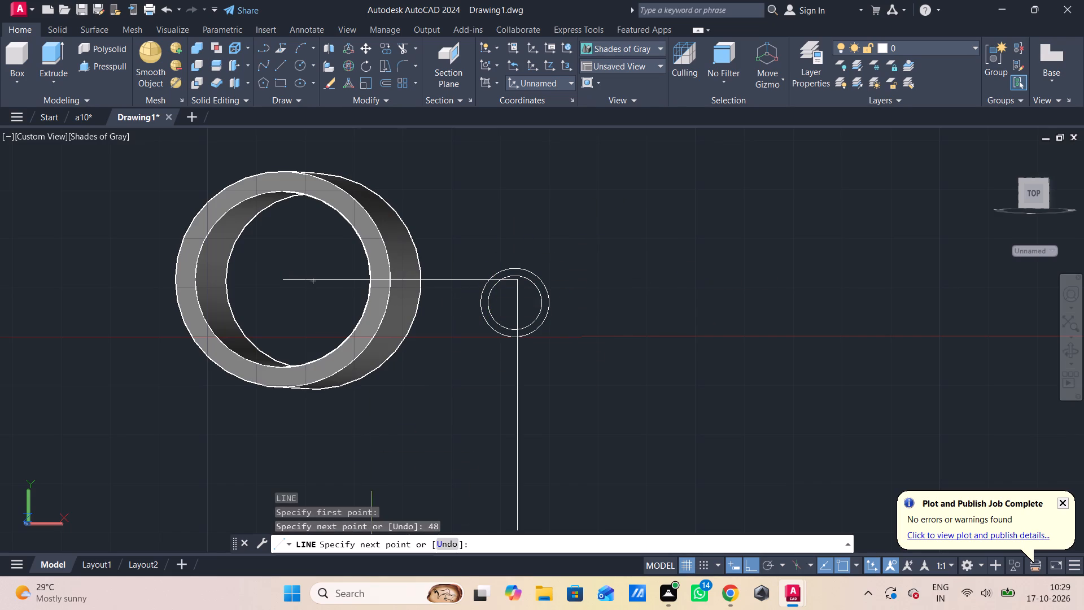
key(Escape)
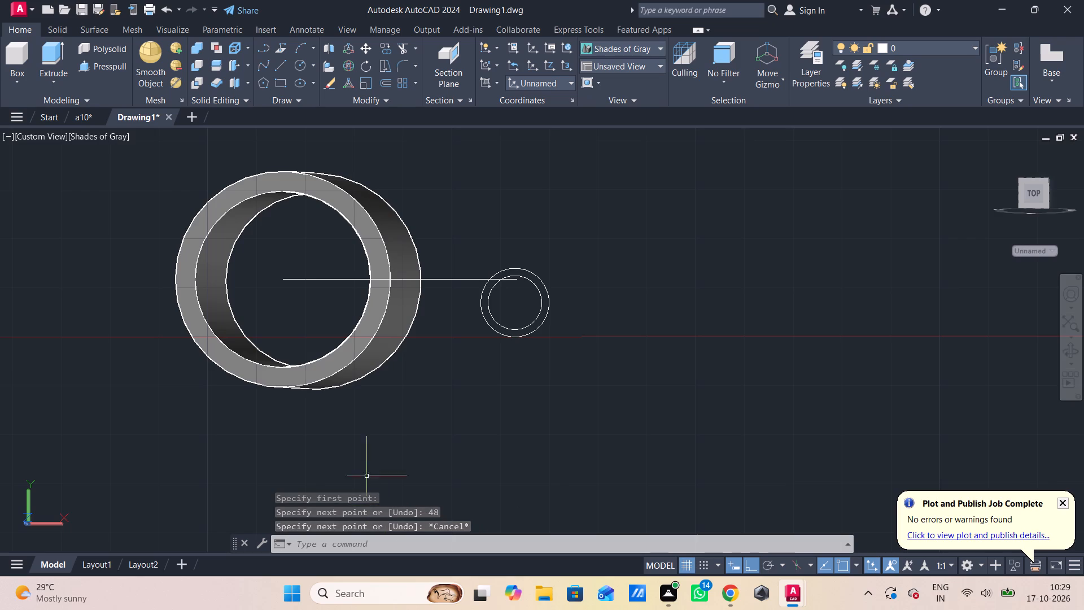
Move the two small circles by their centre onto the free end of the 48-long line.
drag(558, 297, 553, 305)
click(451, 368)
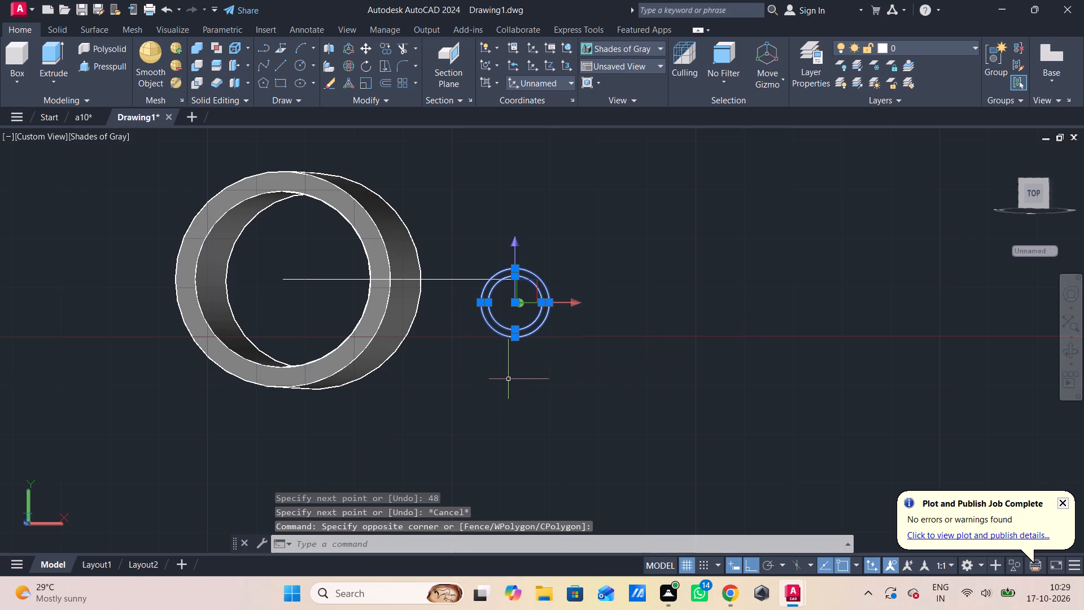
key(m)
key(space)
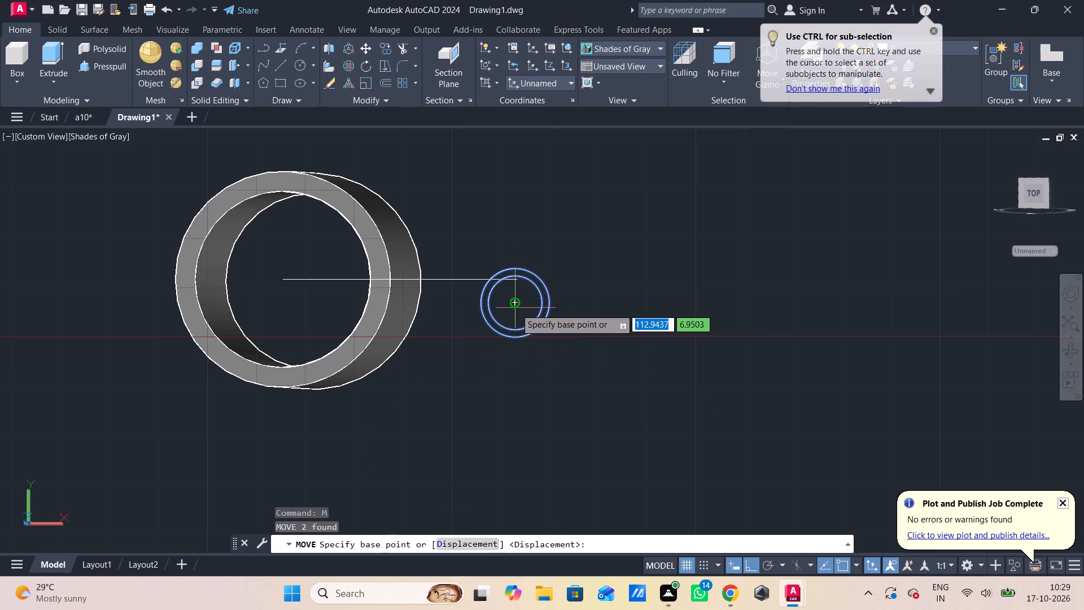
click(515, 308)
scroll(515, 281, up, 2)
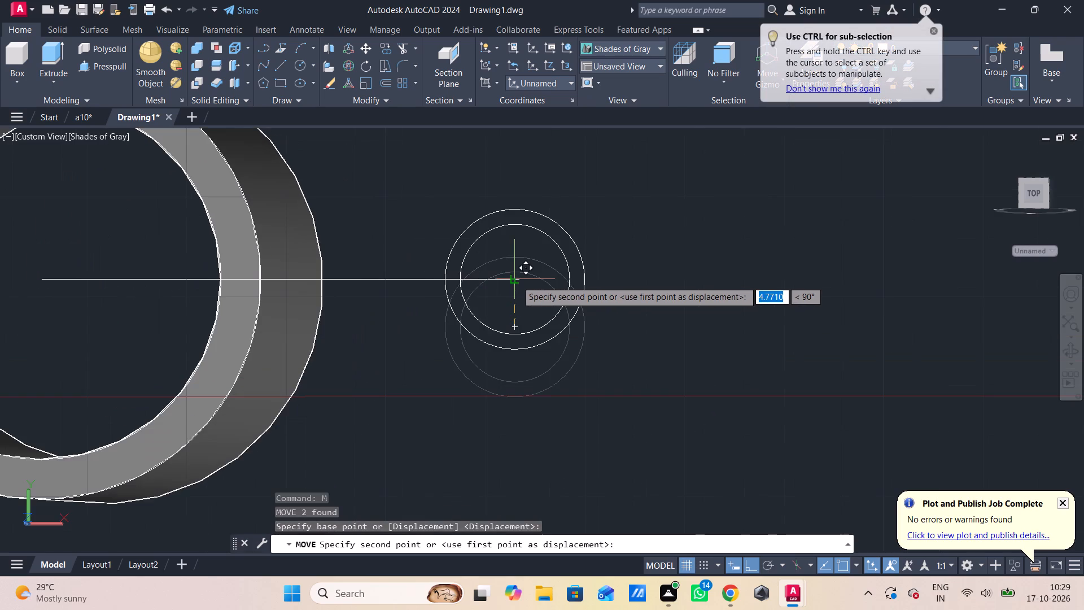
click(526, 280)
scroll(528, 307, down, 1)
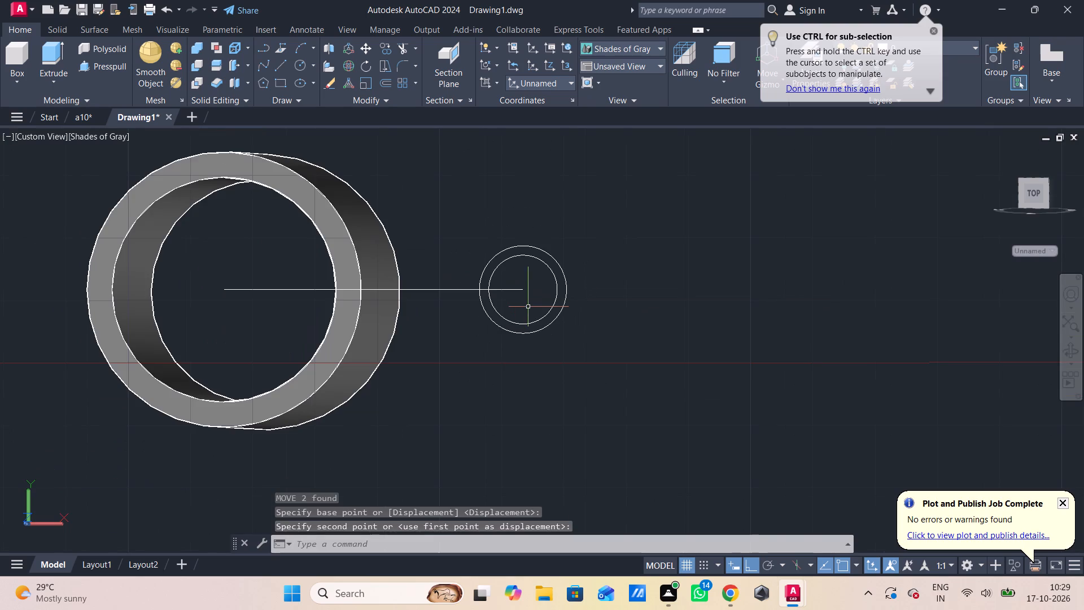
Draw a sloping line about 40 long from the underside of the outer small circle to the lower outer edge of the tube's front face.
shift+middle_drag(528, 307, 418, 343)
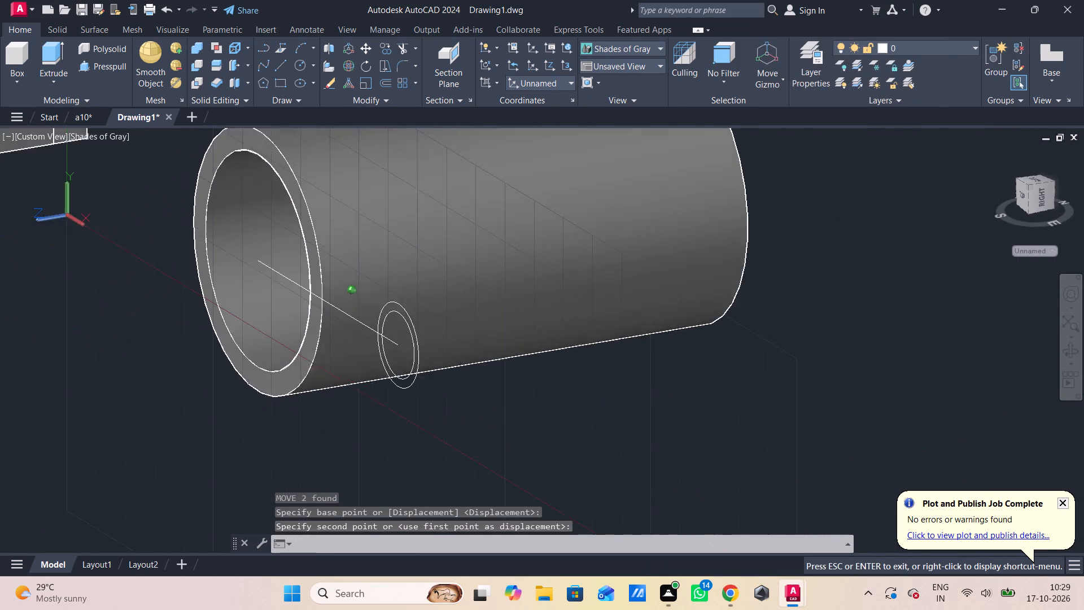
shift+middle_drag(418, 343, 407, 343)
shift+middle_drag(409, 345, 505, 328)
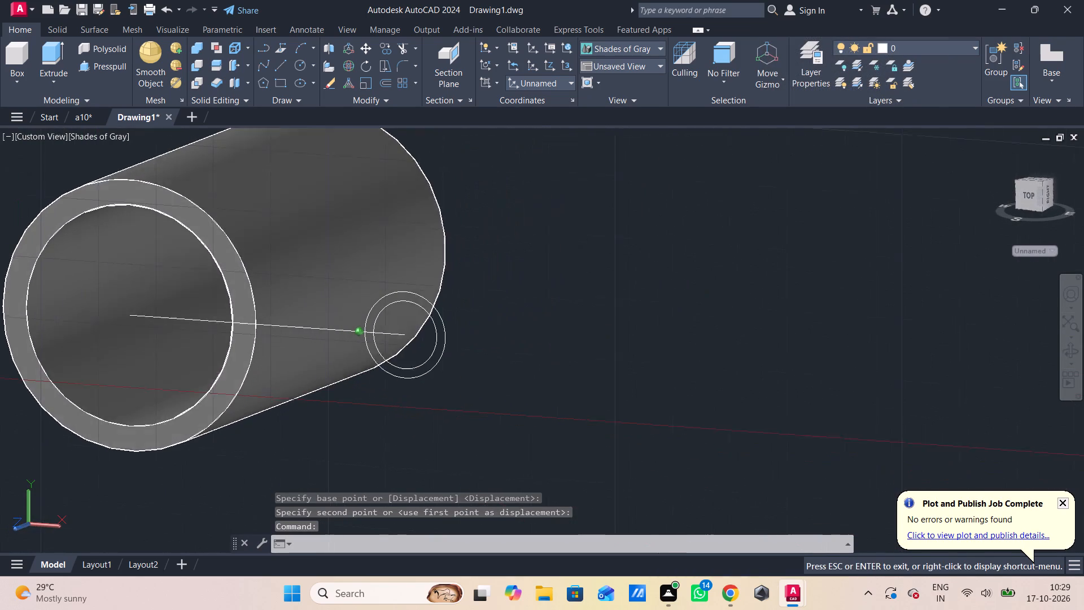
shift+middle_drag(505, 328, 506, 328)
key(l)
key(Return)
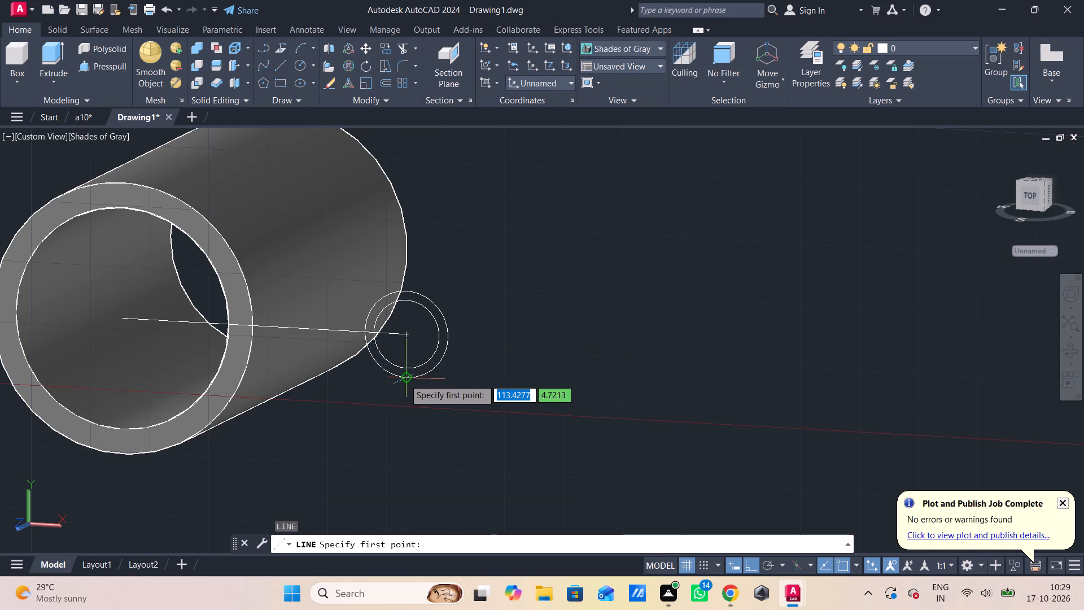
click(391, 376)
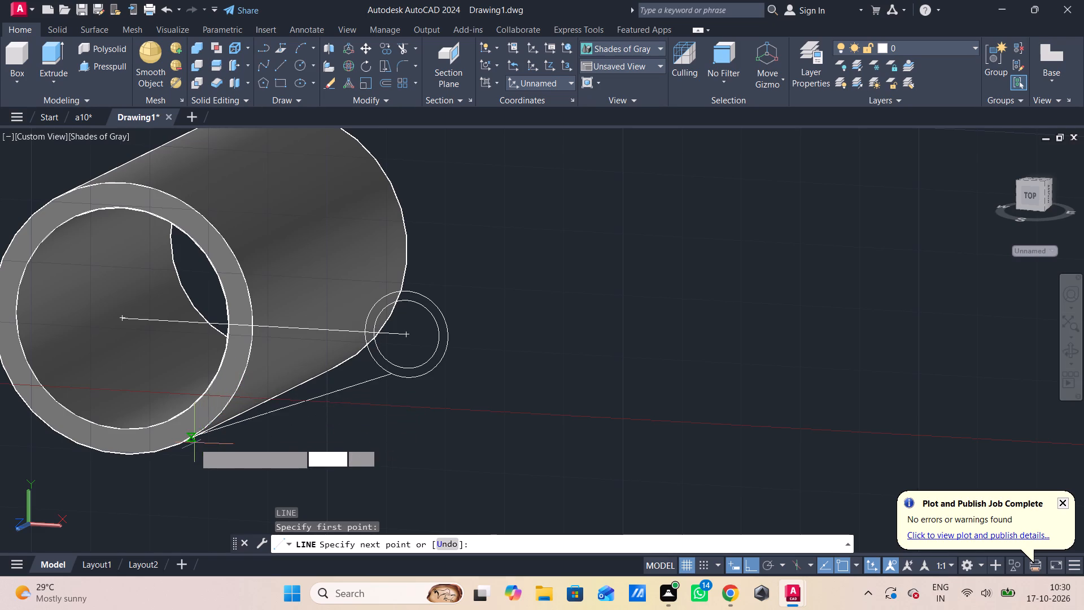
click(165, 448)
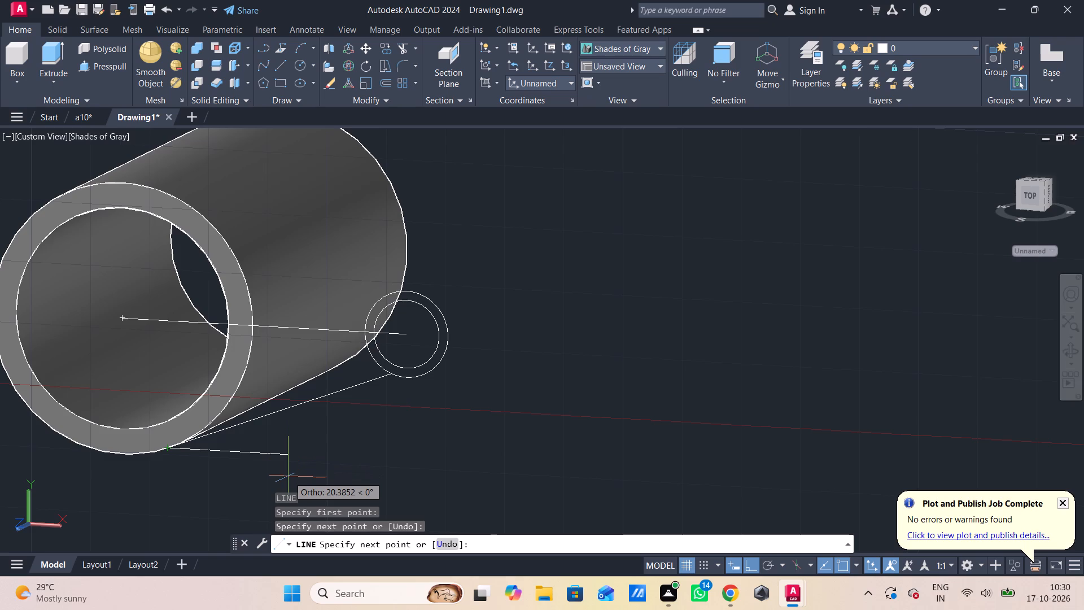
key(Escape)
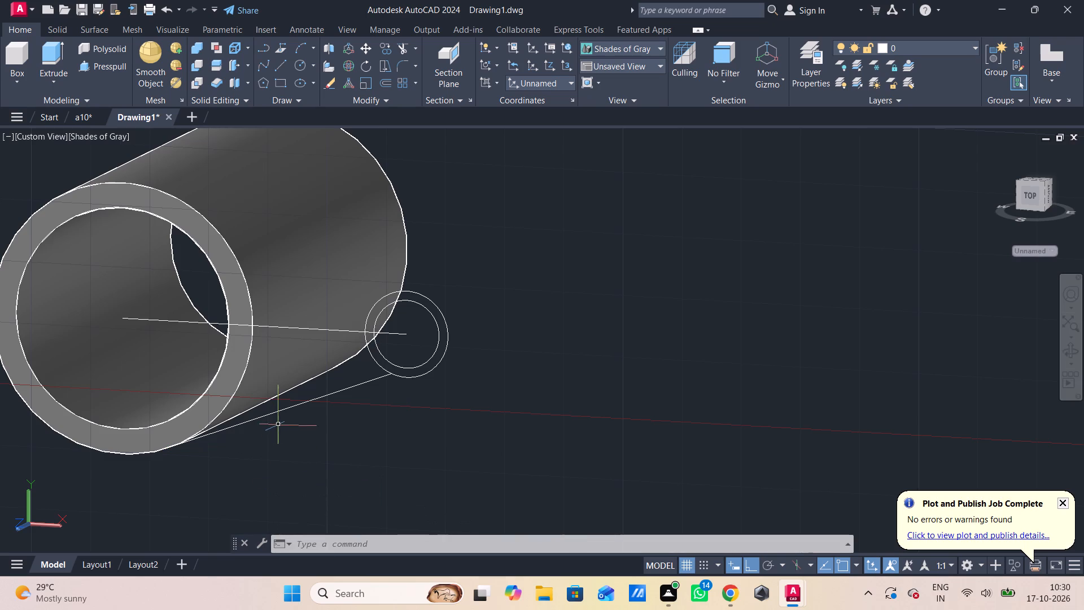
Draw a matching line about 40 long from the top of the outer small circle to the upper outer edge of the tube's front face.
key(l)
key(Return)
shift+middle_drag(357, 376, 405, 371)
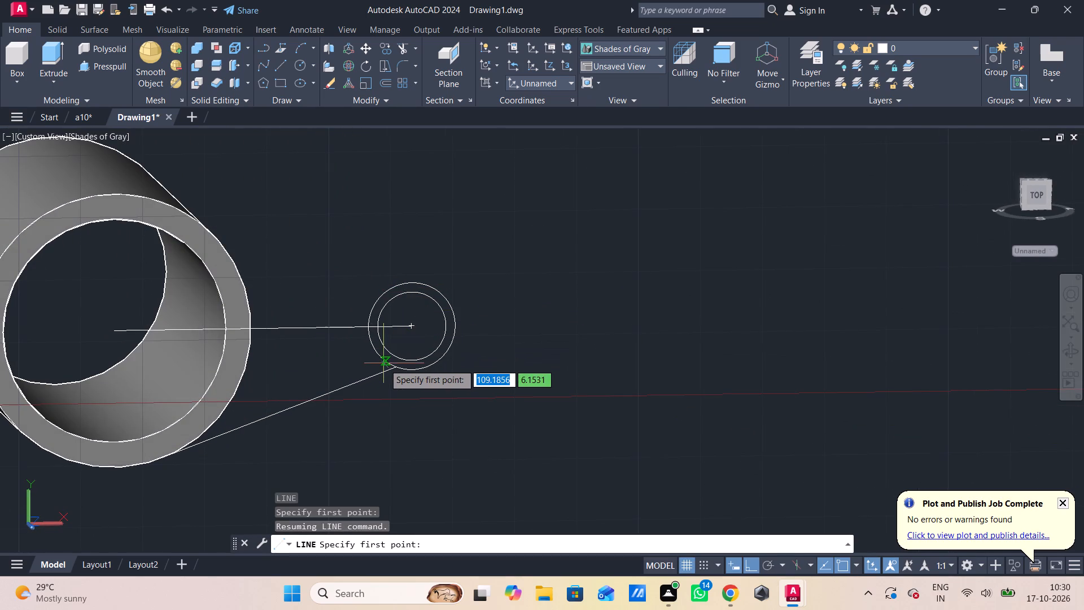
click(395, 284)
click(395, 286)
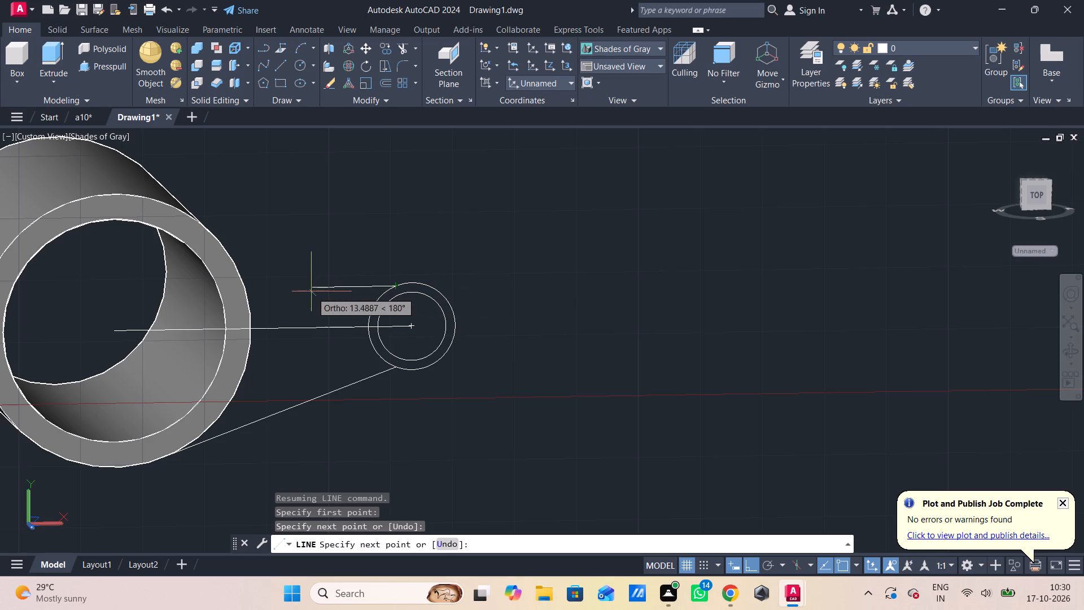
scroll(329, 297, up, 2)
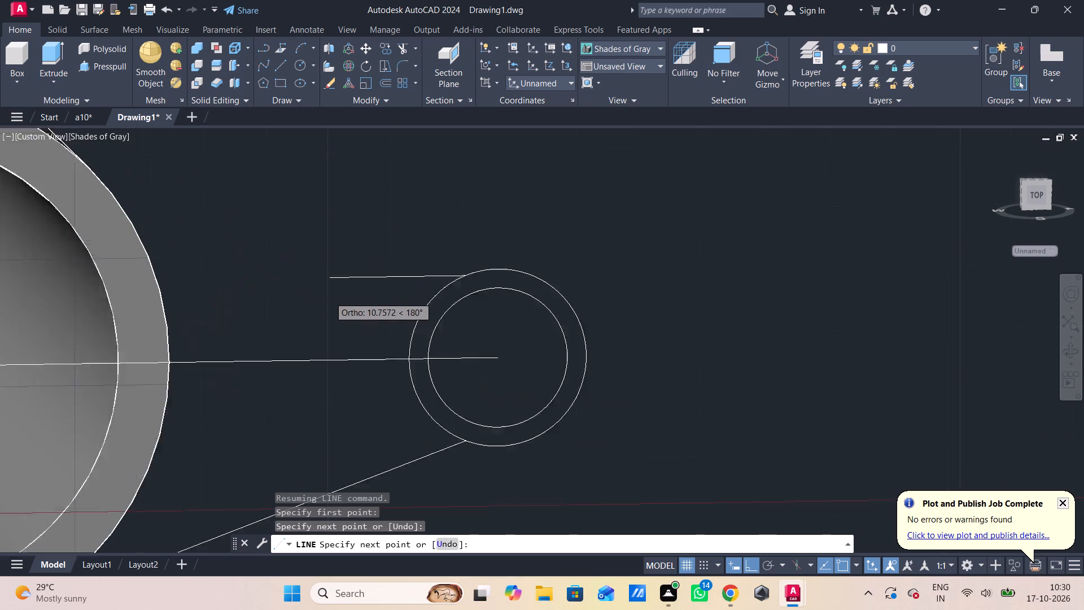
scroll(329, 297, up, 2)
scroll(370, 266, down, 2)
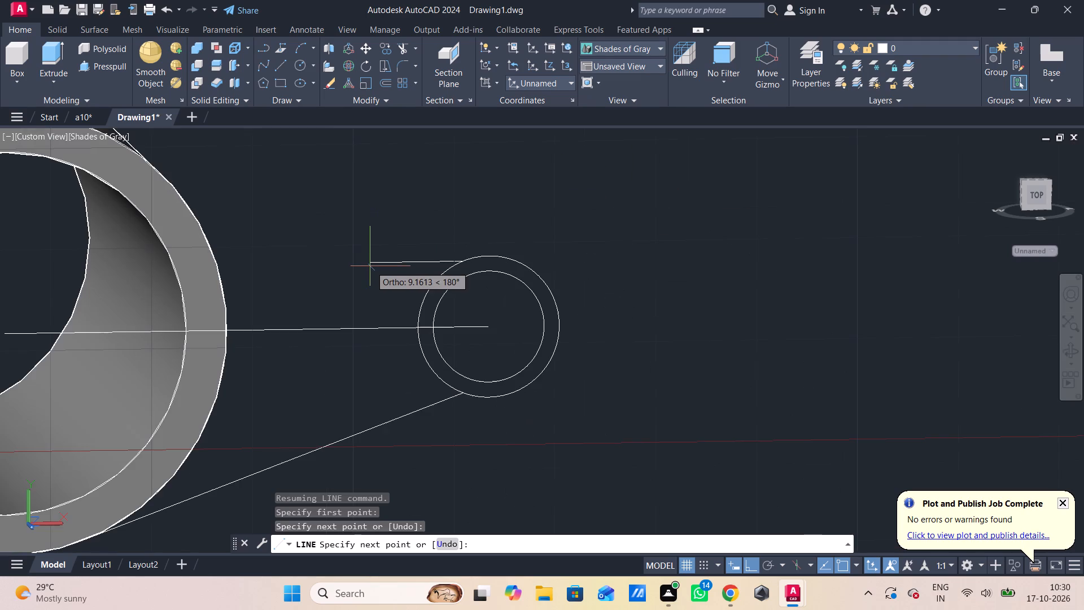
shift+middle_drag(363, 271, 290, 279)
scroll(289, 276, down, 1)
middle_drag(289, 276, 363, 311)
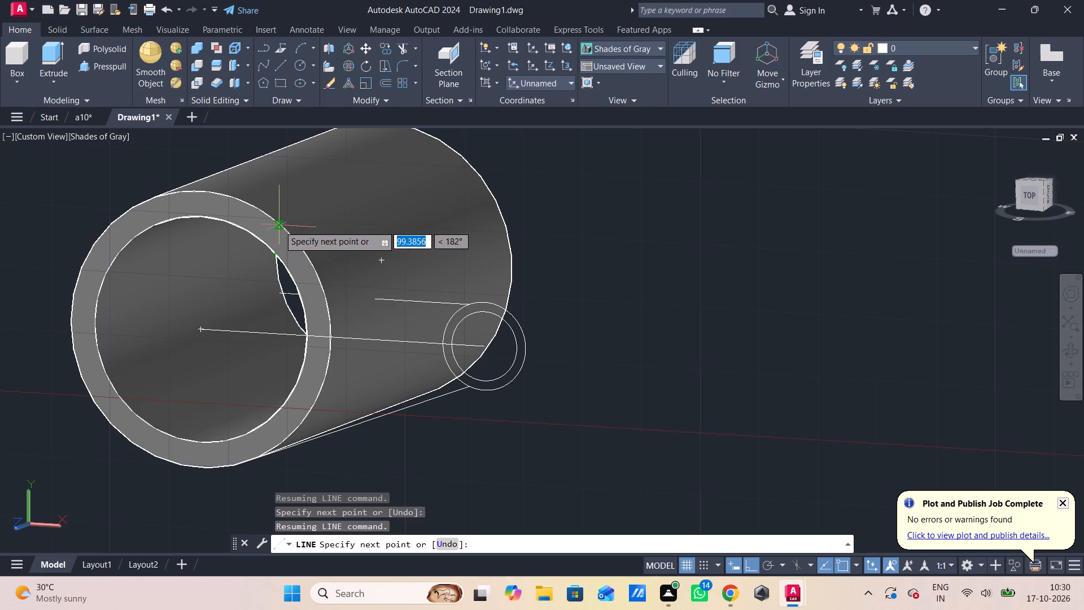
click(242, 201)
key(Escape)
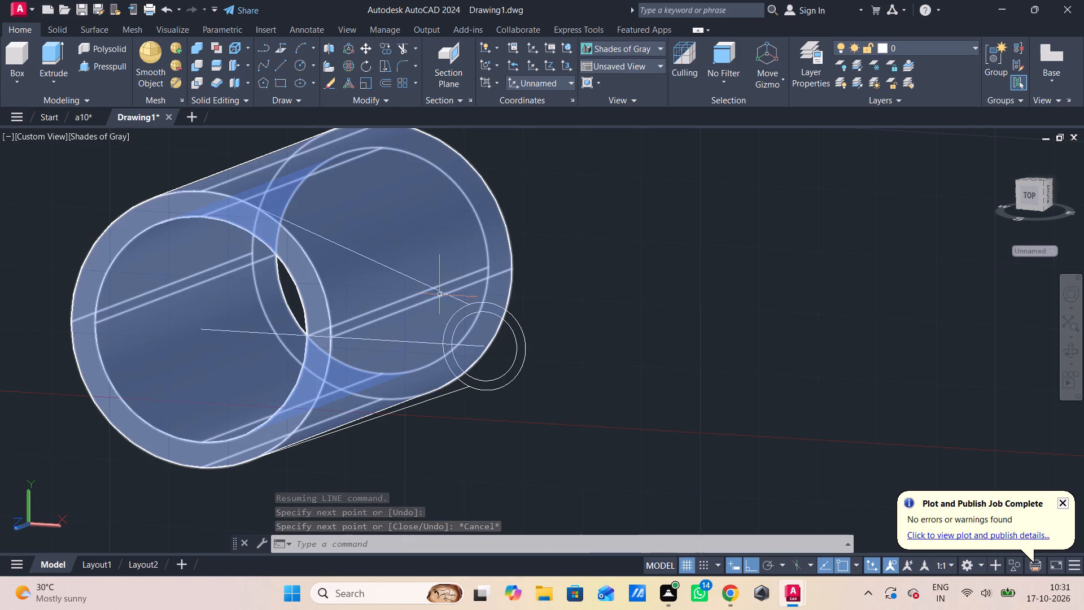
Move the two sloping lines and both small circles along X, away from the tube into clear space.
click(445, 293)
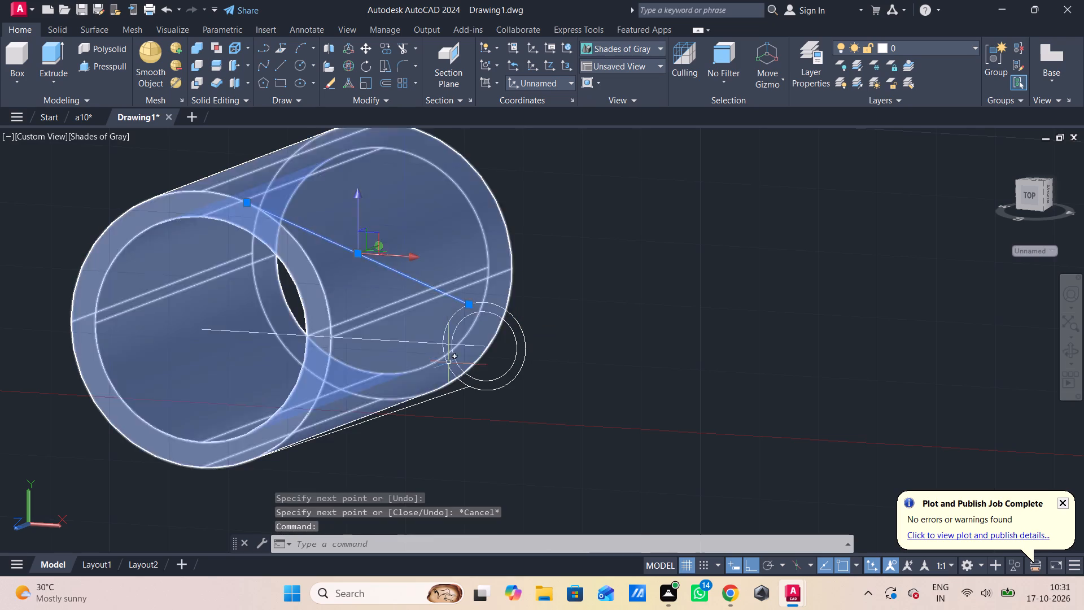
click(451, 393)
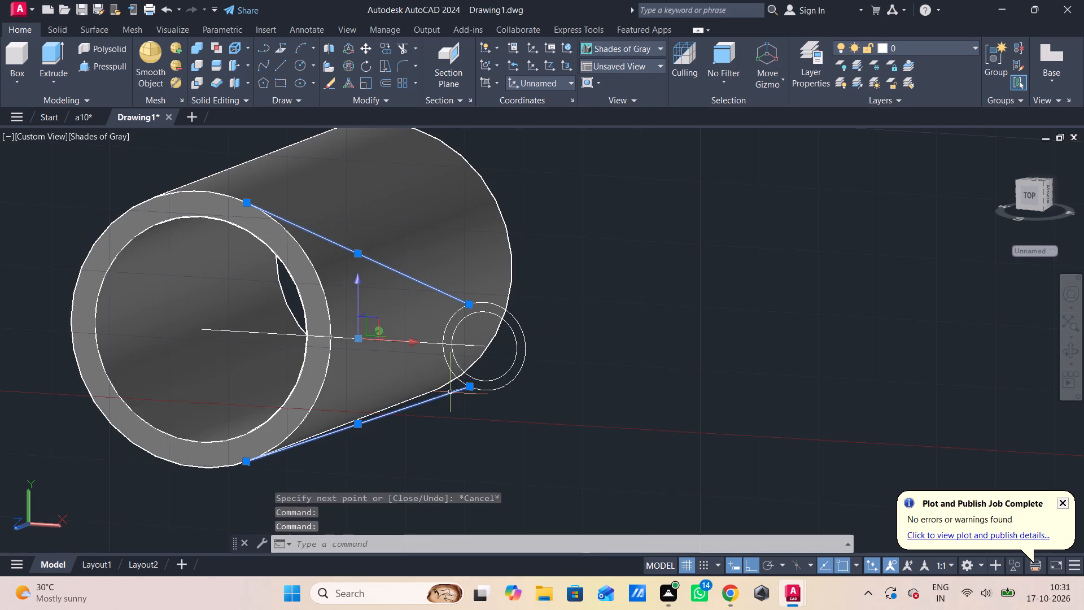
click(558, 326)
click(514, 354)
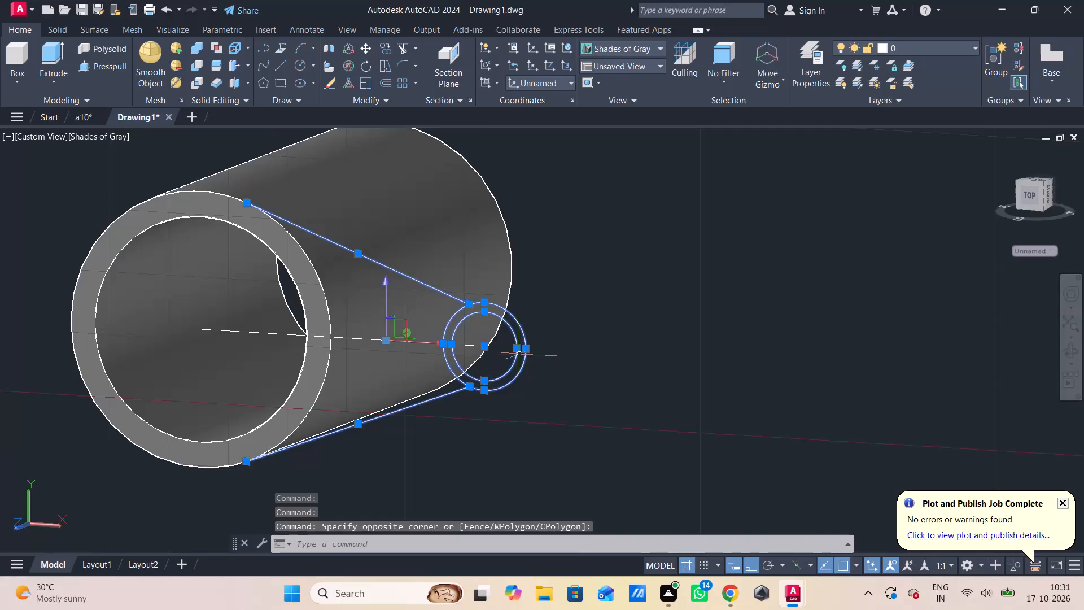
key(m)
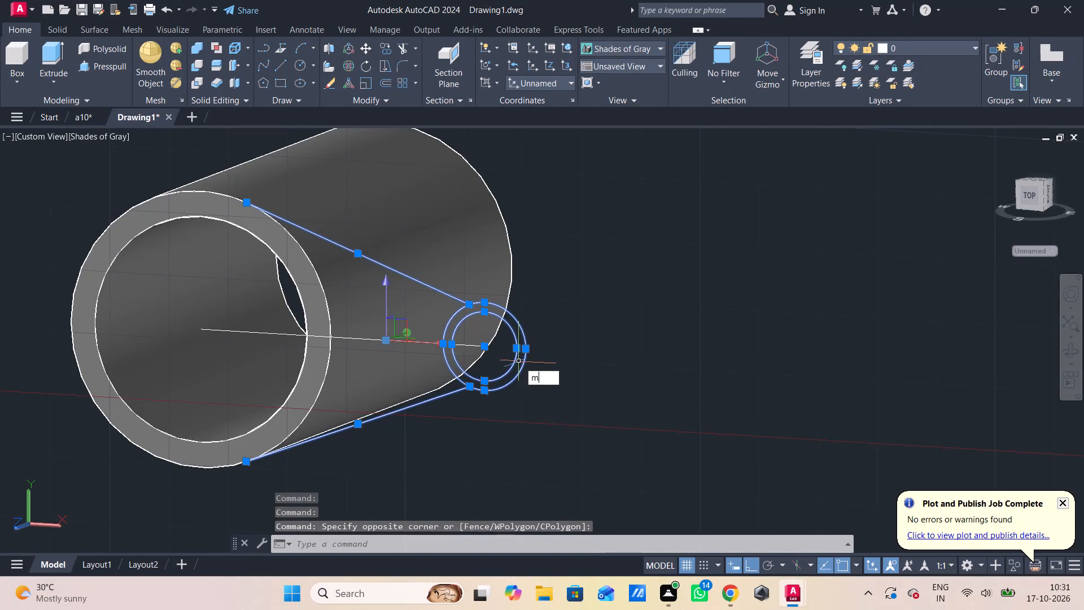
key(Return)
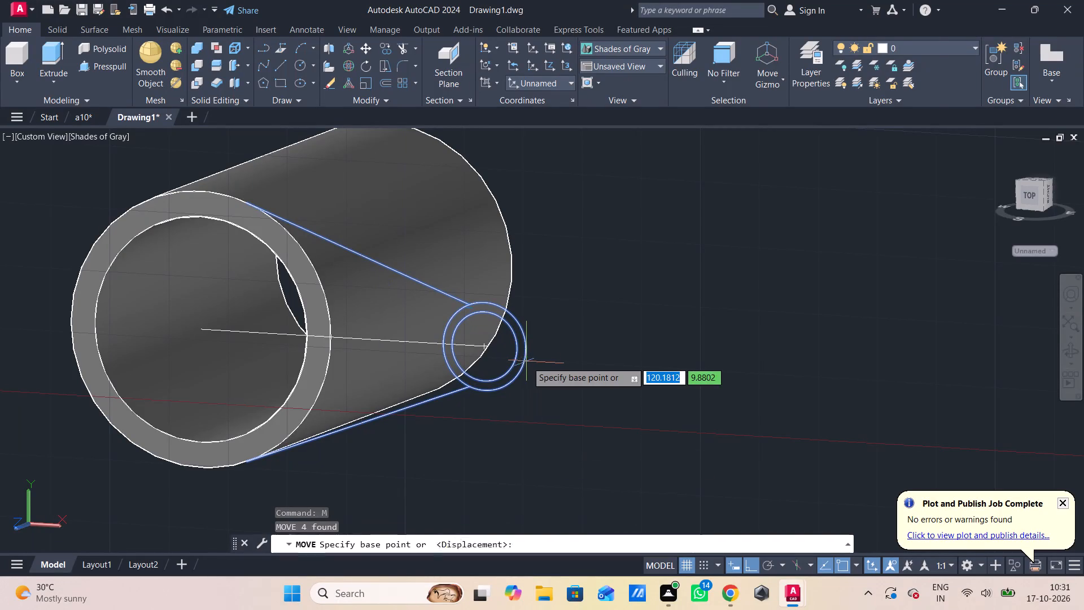
click(516, 348)
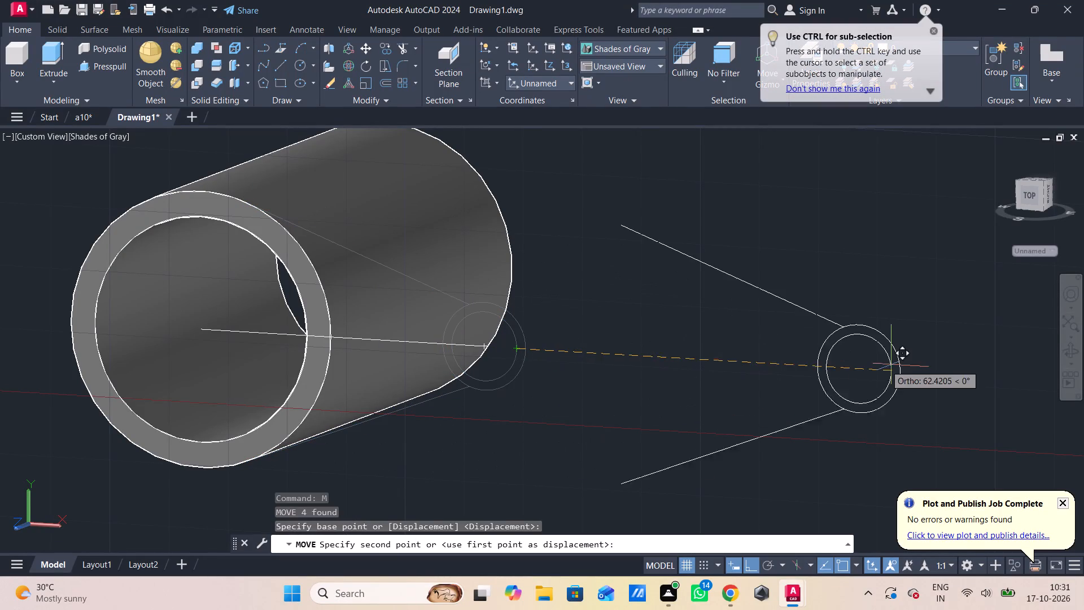
click(908, 362)
Draw a 48-long line along X from the centre of the moved small circles back toward the tube.
scroll(908, 362, down, 1)
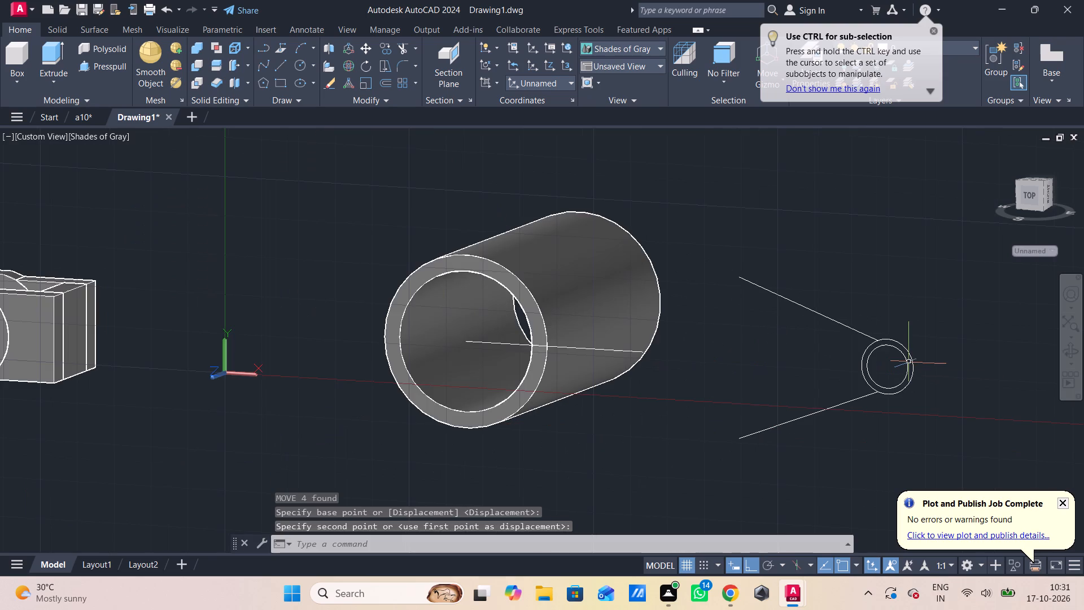
middle_click(884, 371)
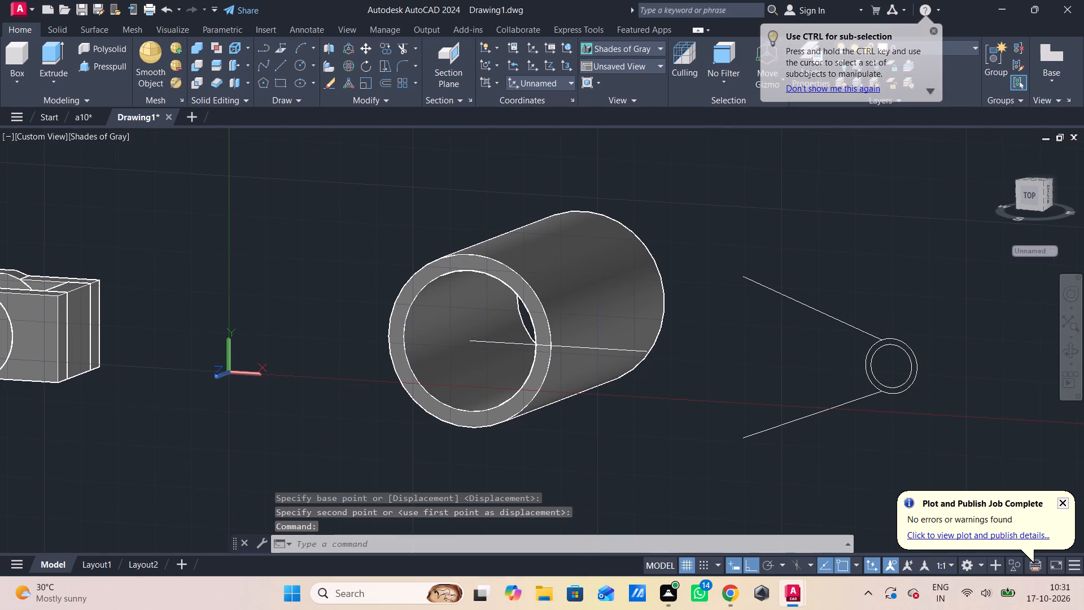
middle_drag(904, 349, 972, 346)
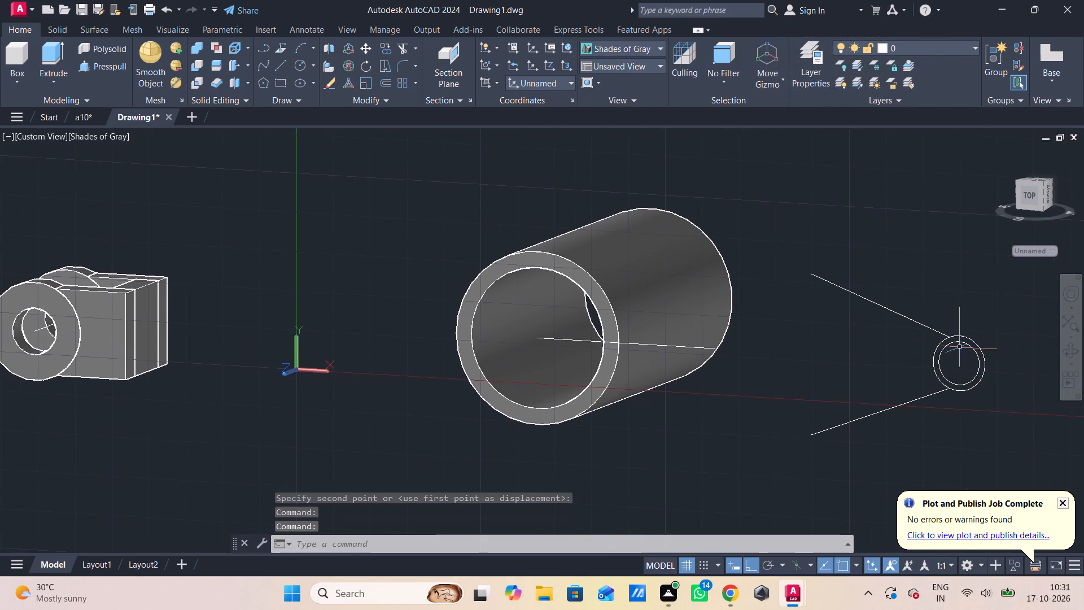
middle_drag(951, 350, 893, 353)
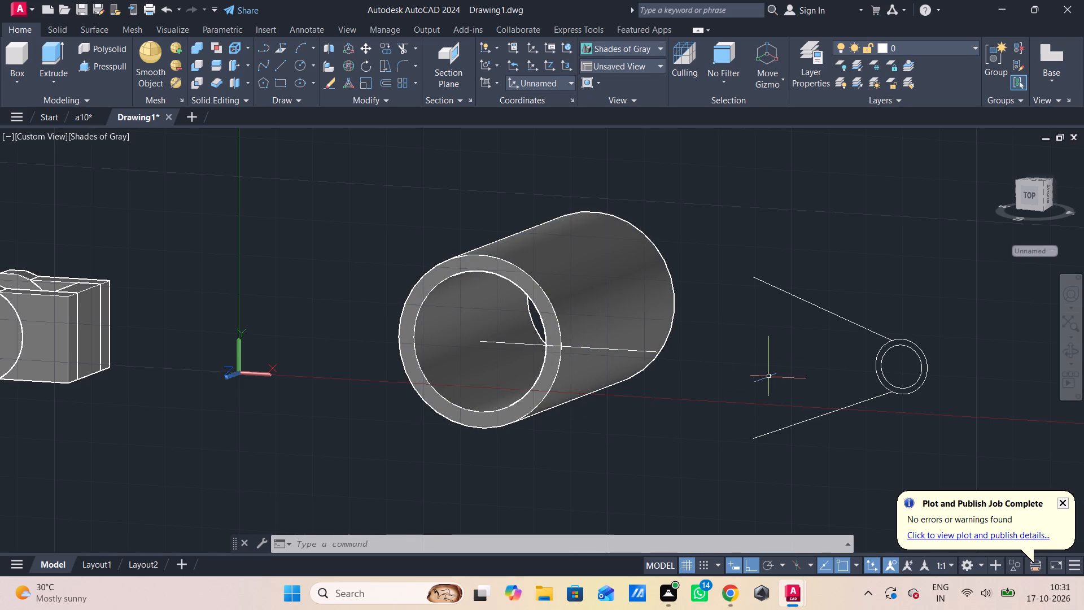
key(l)
key(Return)
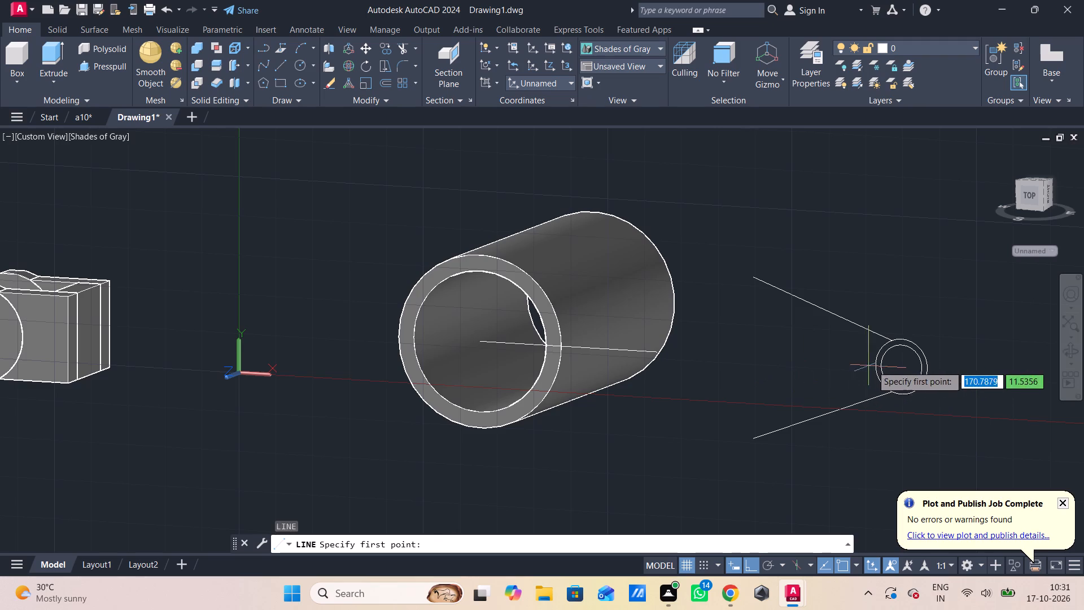
click(897, 369)
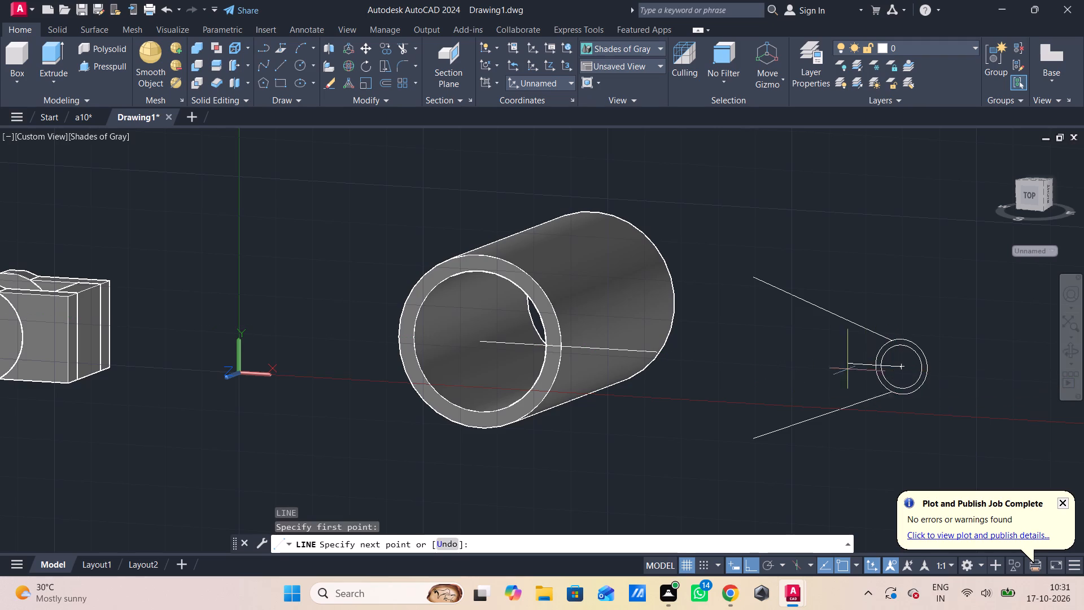
key(4)
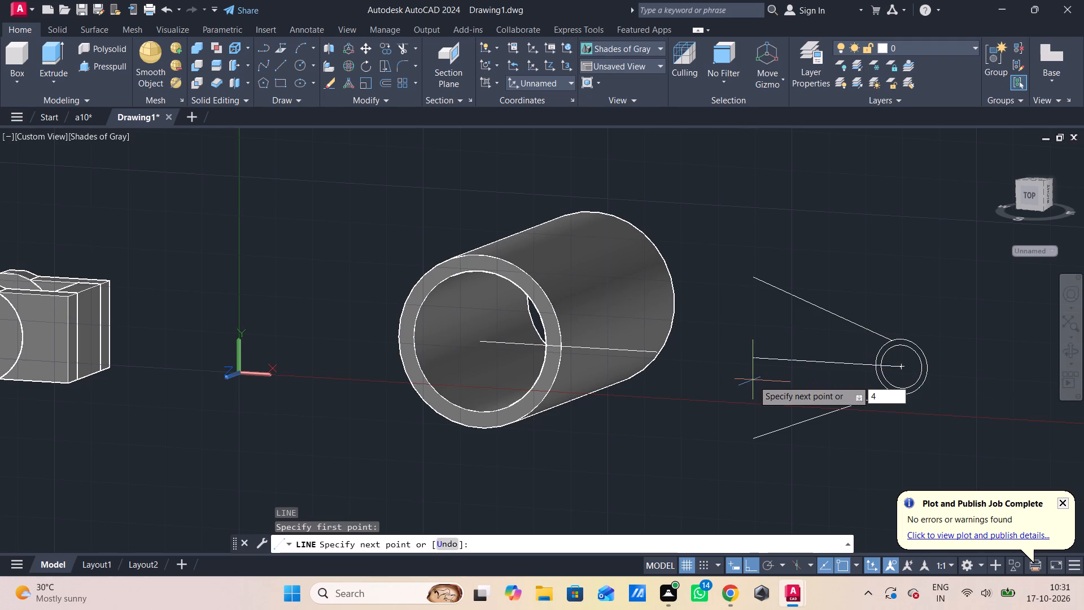
key(8)
key(Return)
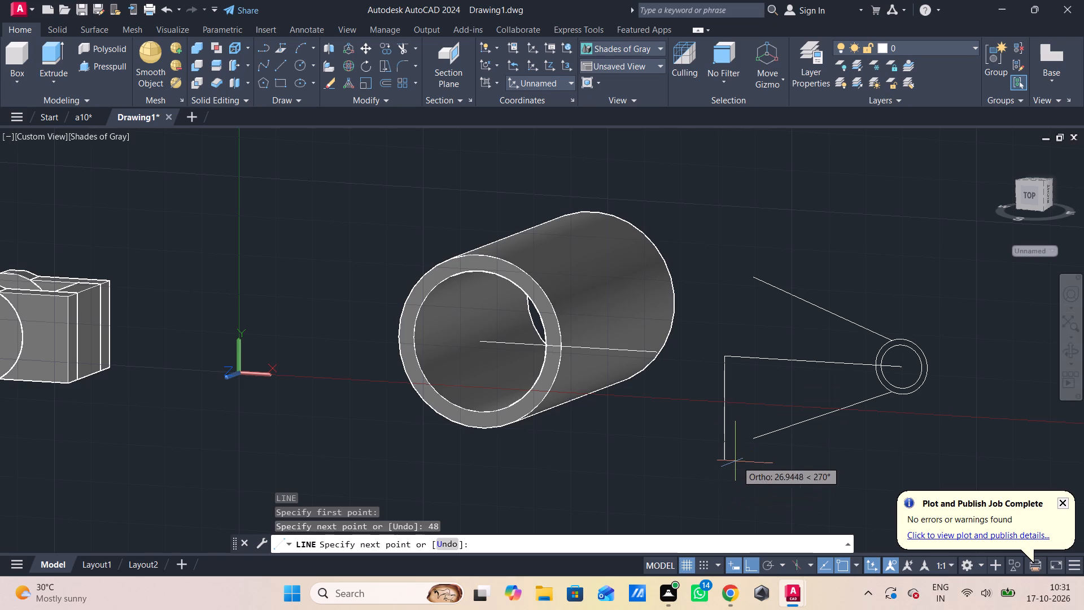
key(Escape)
Draw a circle centred on the new 48-long line's free end, passing through the end of the lower sloping line.
text(c)
key(space)
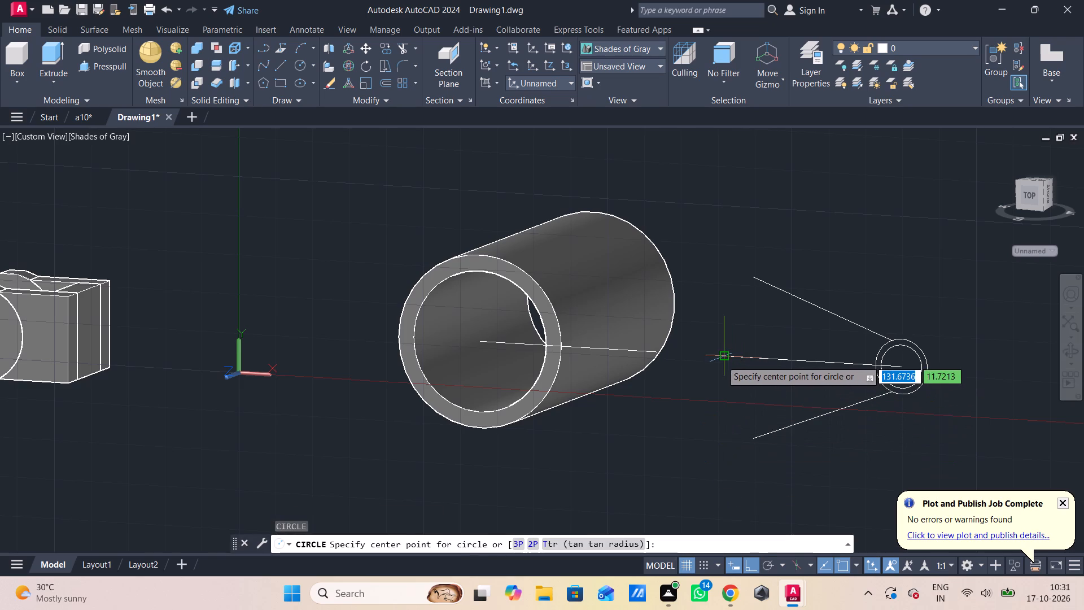
click(722, 360)
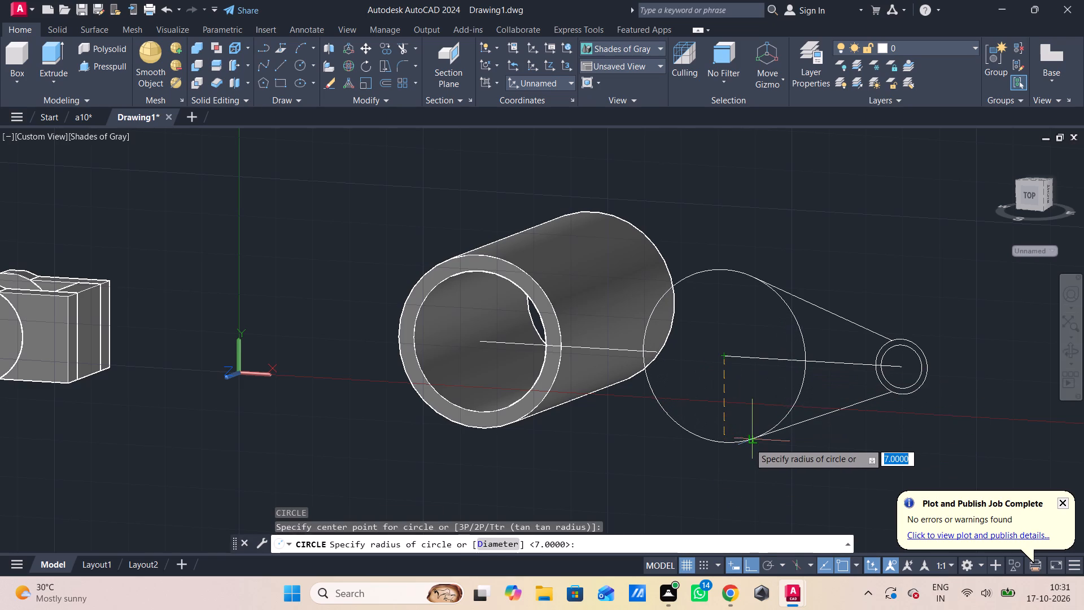
scroll(749, 447, up, 3)
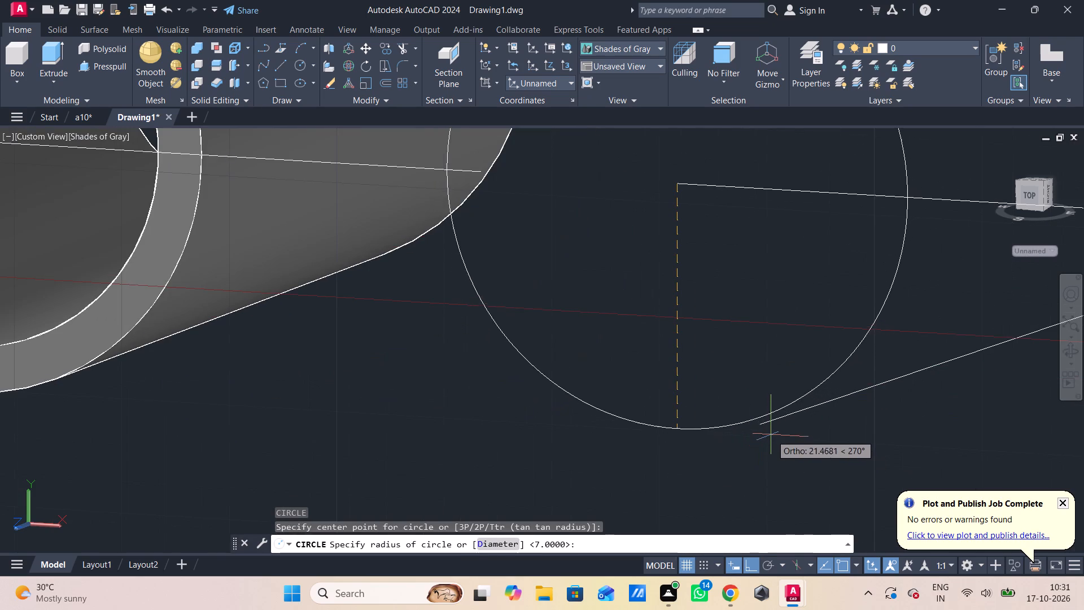
click(760, 426)
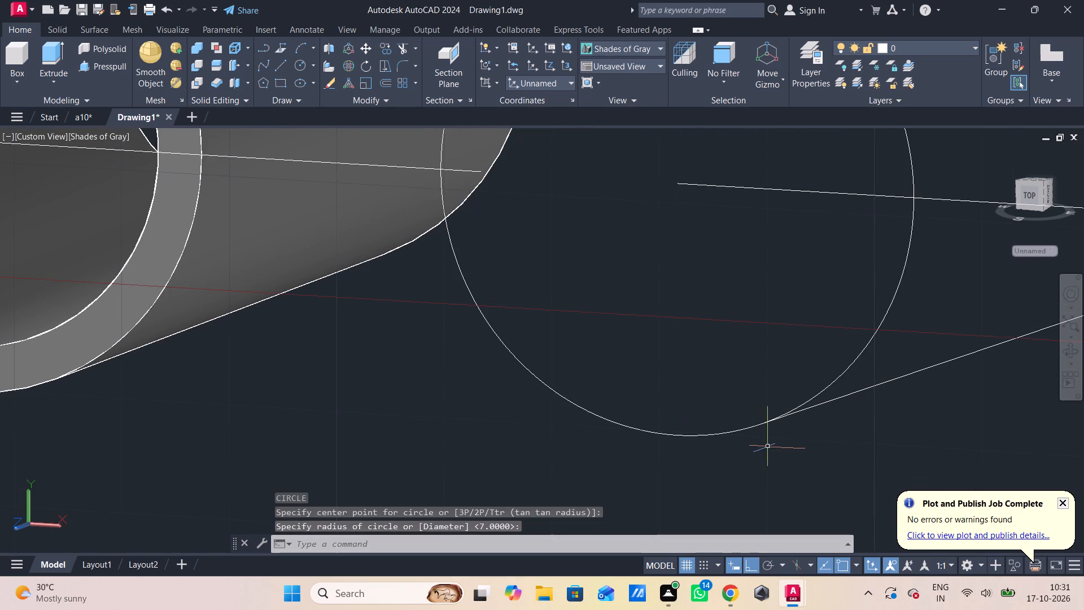
Trim the large circle to the arc facing the small circles between the sloping lines, and remove all pieces of the moved profile's centre line.
scroll(768, 447, down, 2)
middle_drag(773, 451, 832, 455)
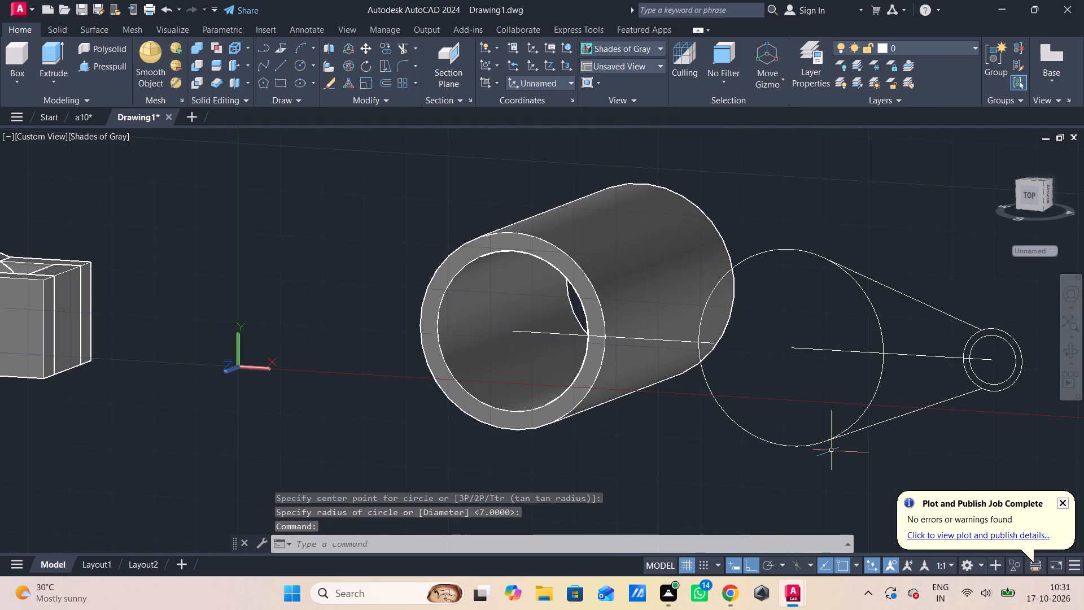
key(t)
text(r)
key(space)
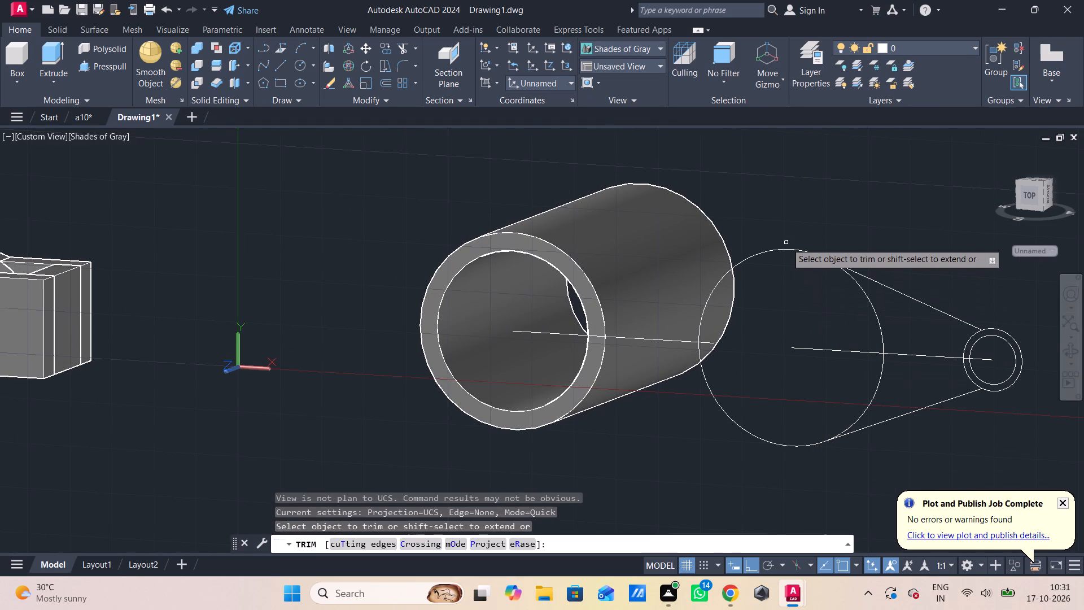
click(786, 252)
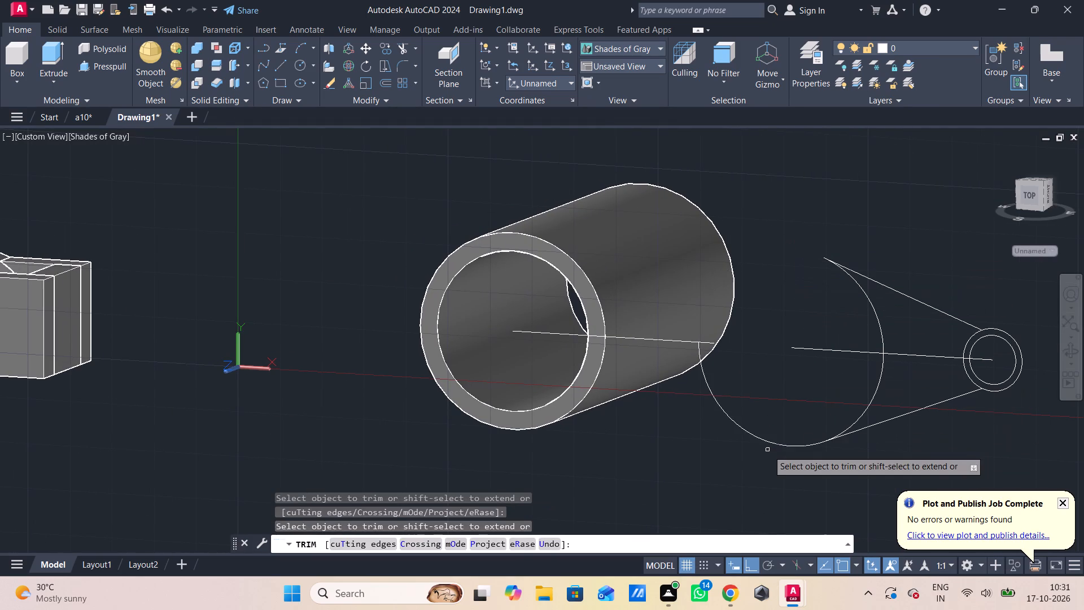
click(767, 439)
click(863, 354)
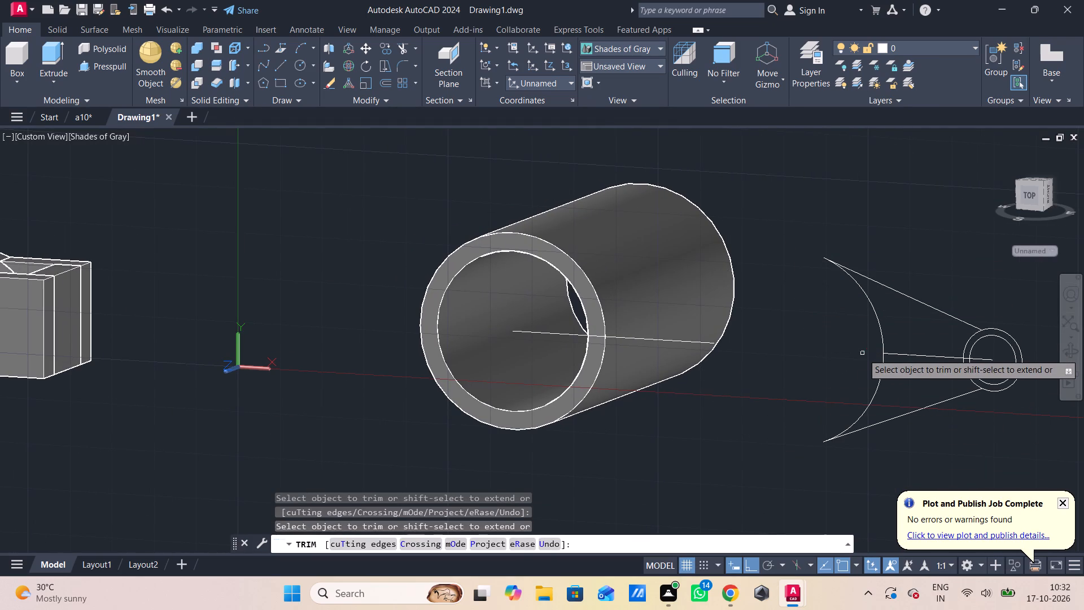
click(904, 354)
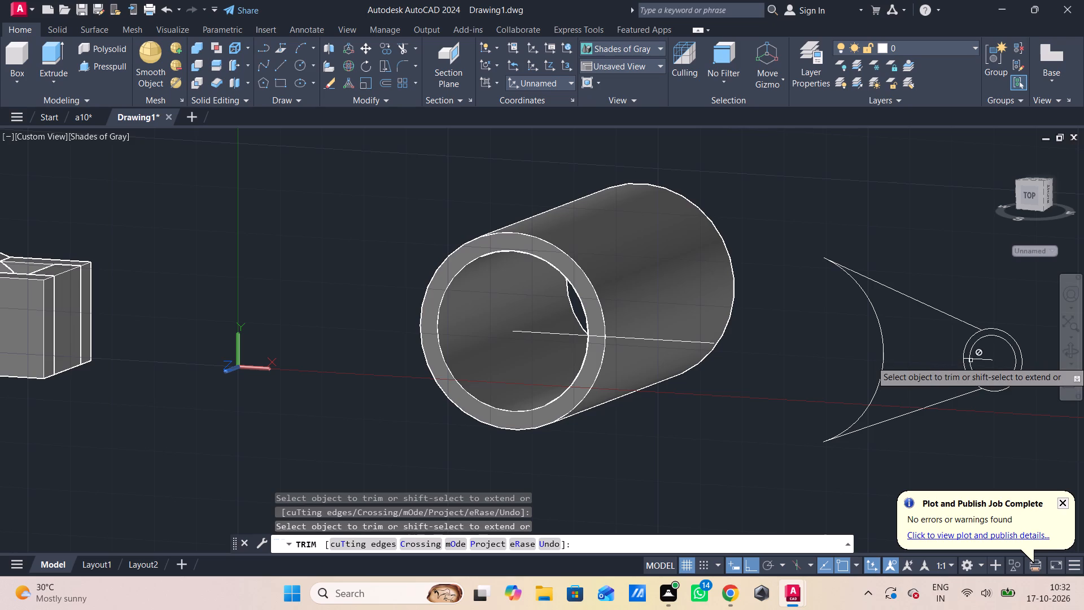
click(977, 361)
scroll(968, 361, up, 2)
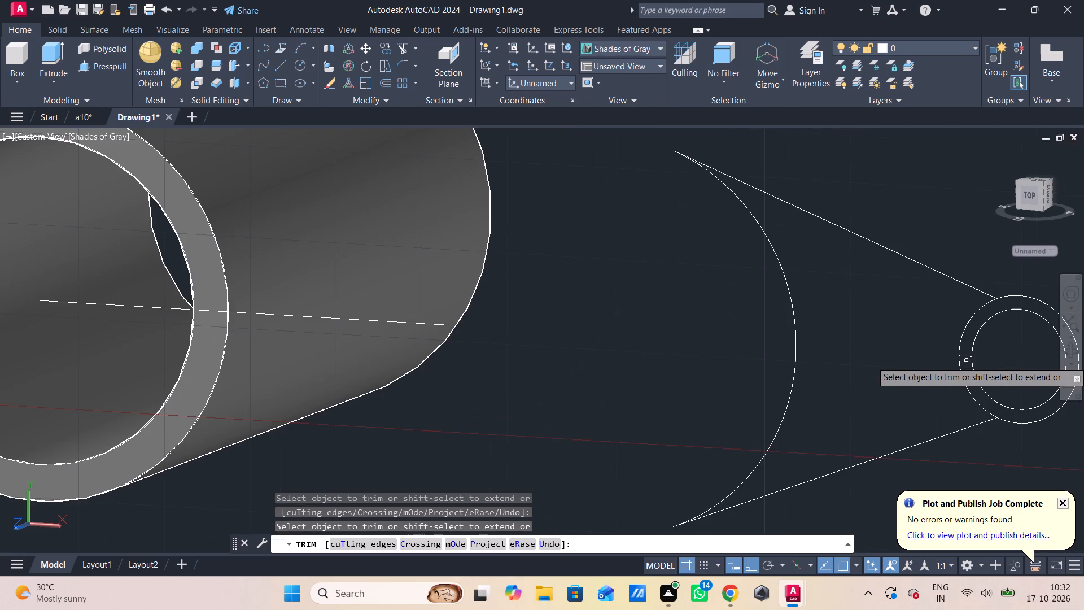
click(967, 358)
scroll(968, 385, down, 1)
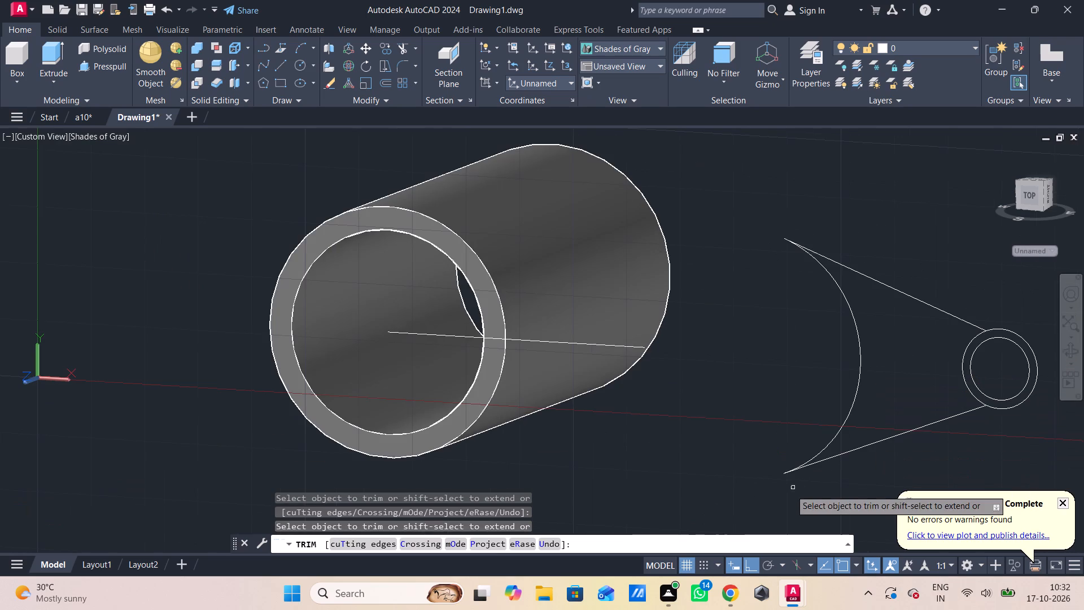
key(Escape)
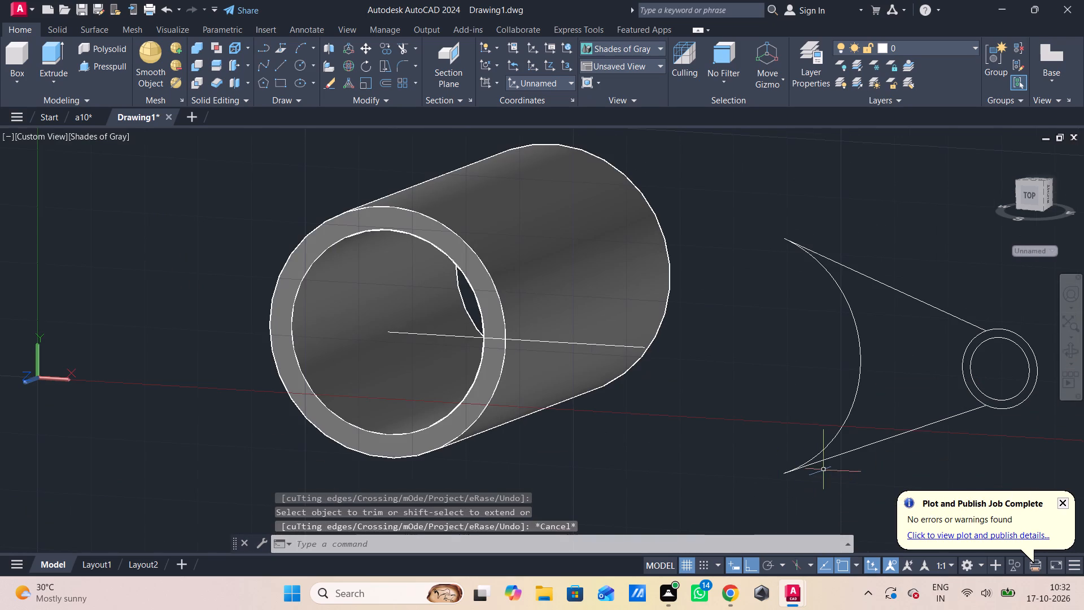
Move the arc, sloping lines and small circles by the small circles' centre onto the free end of the tube's 48-long line.
click(1006, 315)
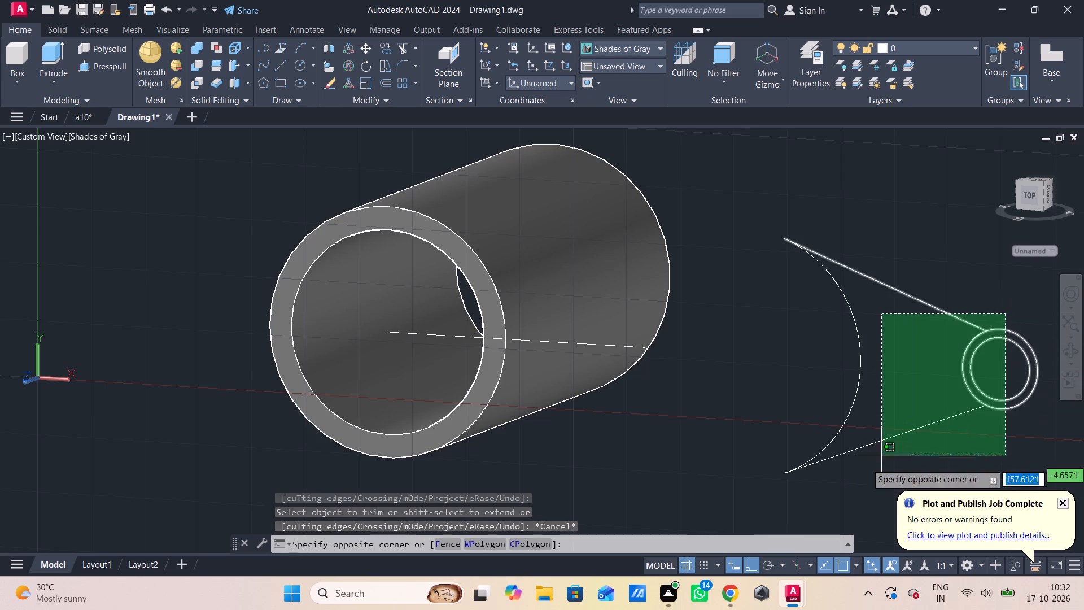
click(757, 493)
key(m)
key(space)
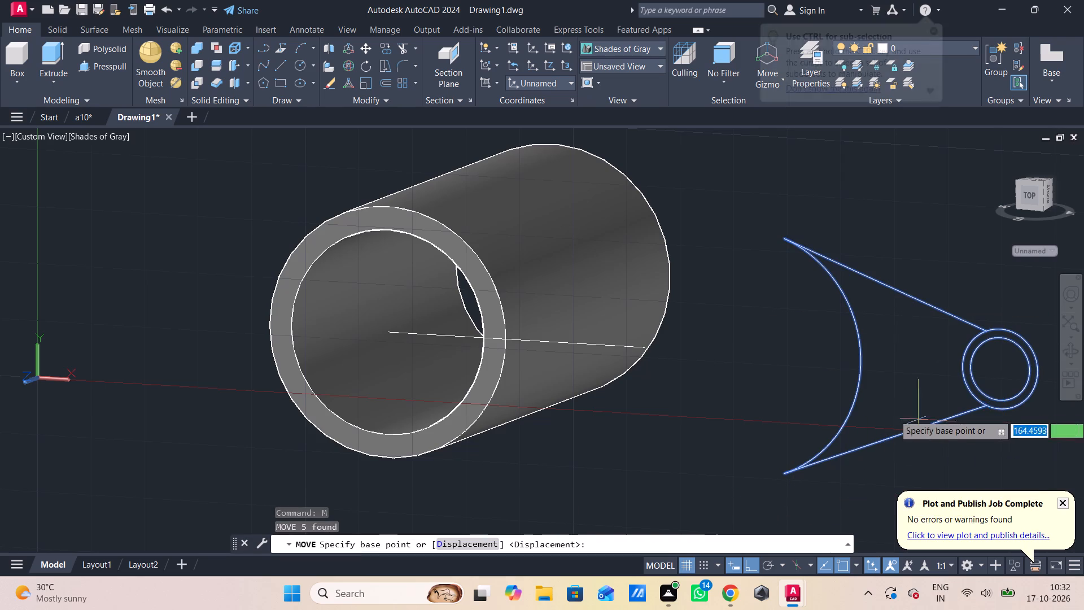
click(1005, 373)
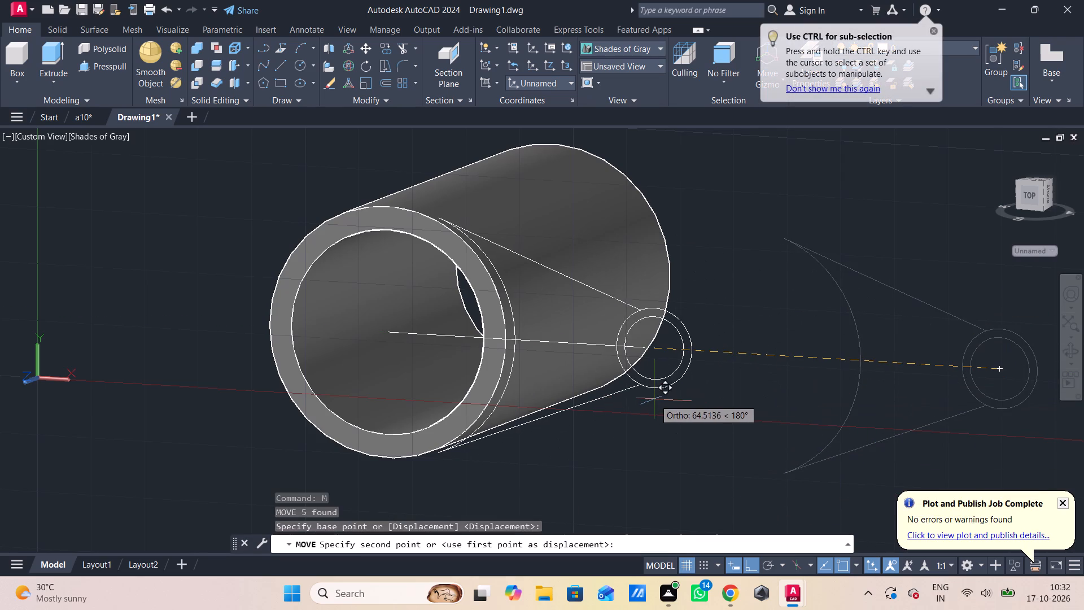
click(640, 351)
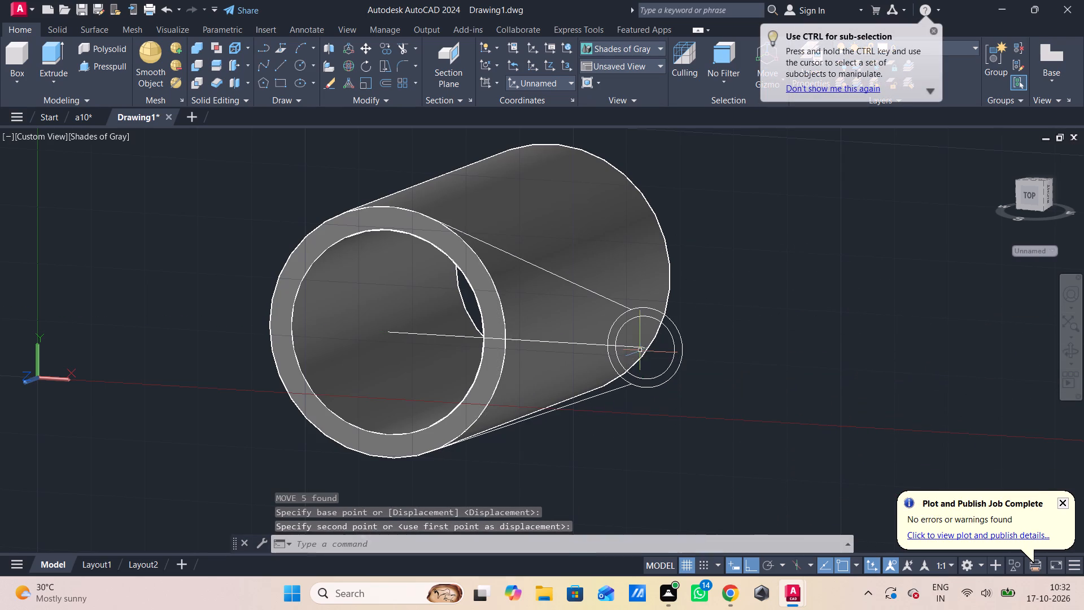
Delete the 48-long construction line running from the tube's front face centre to the small circles.
shift+middle_drag(732, 396, 702, 404)
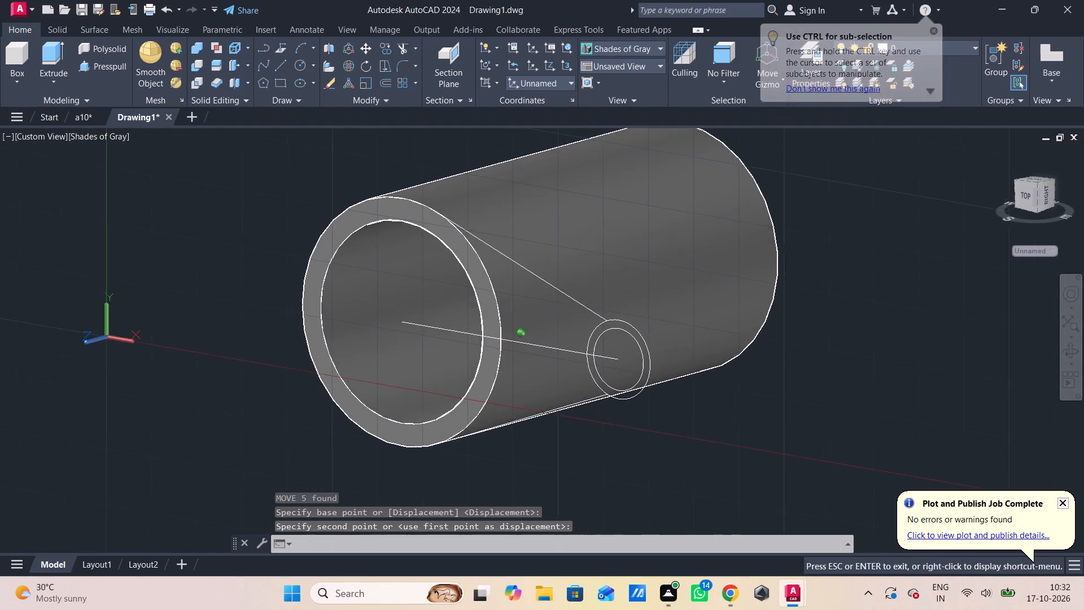
shift+middle_drag(702, 404, 720, 400)
scroll(680, 384, down, 1)
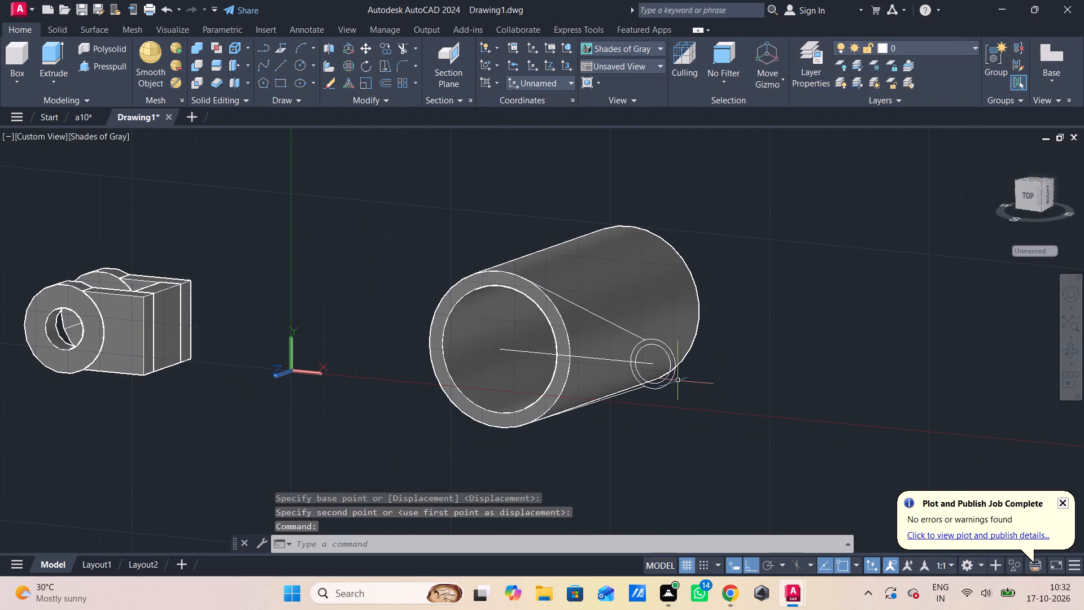
click(639, 364)
key(Delete)
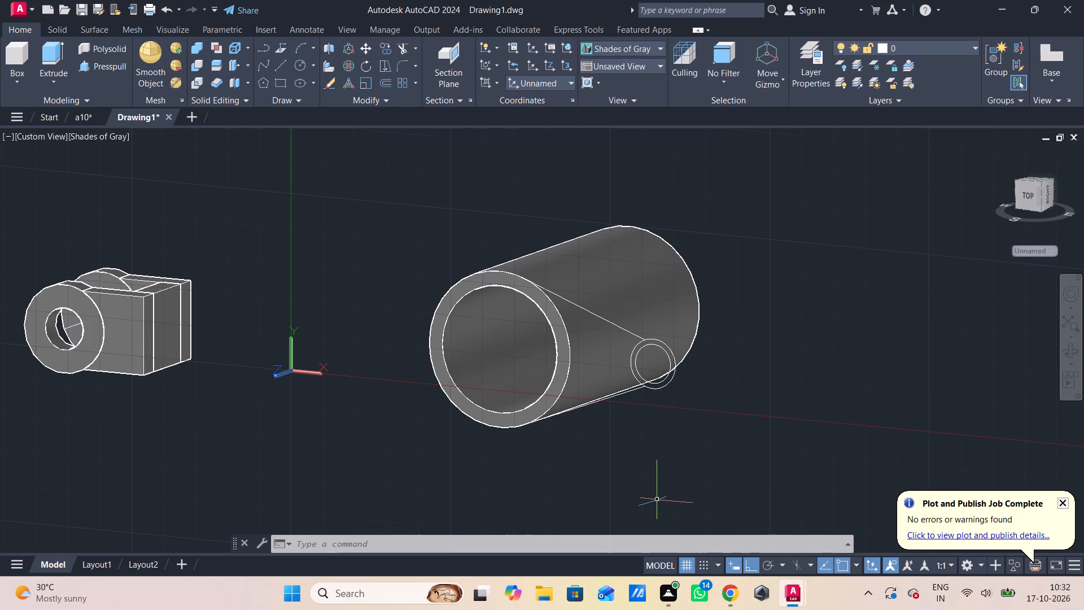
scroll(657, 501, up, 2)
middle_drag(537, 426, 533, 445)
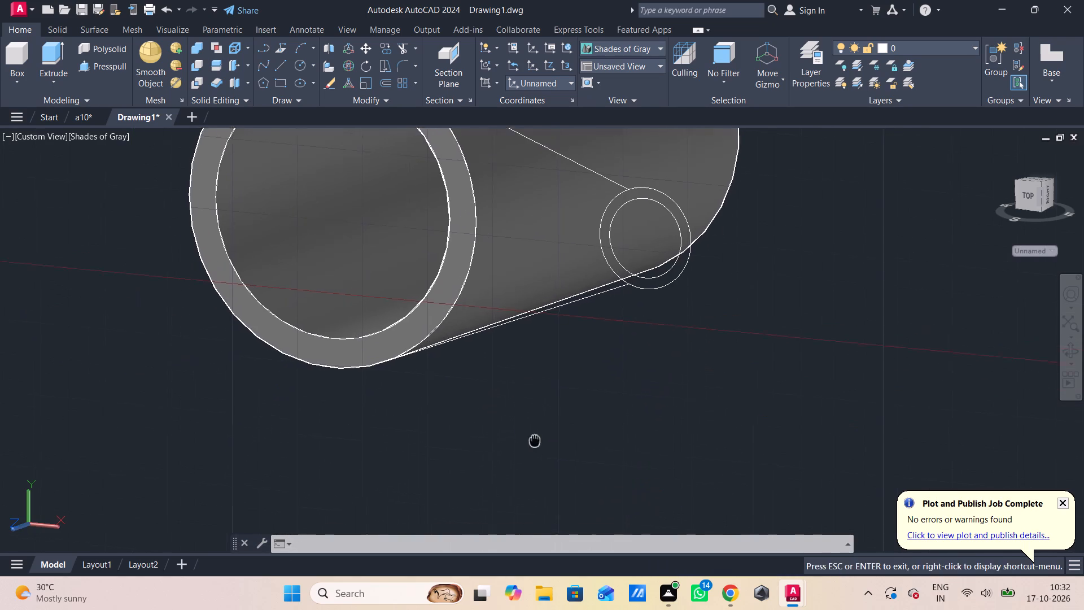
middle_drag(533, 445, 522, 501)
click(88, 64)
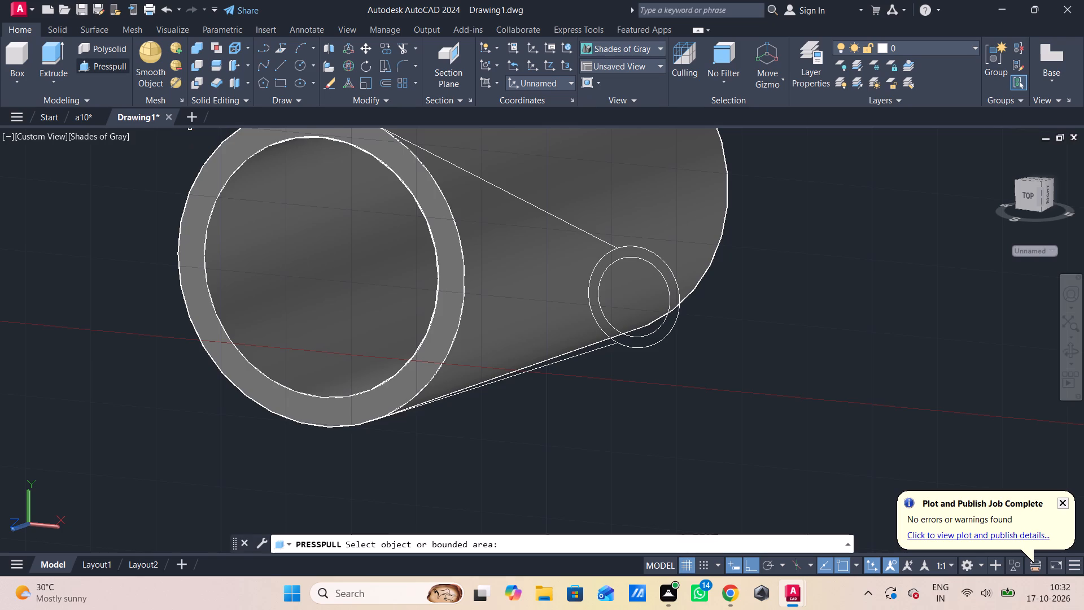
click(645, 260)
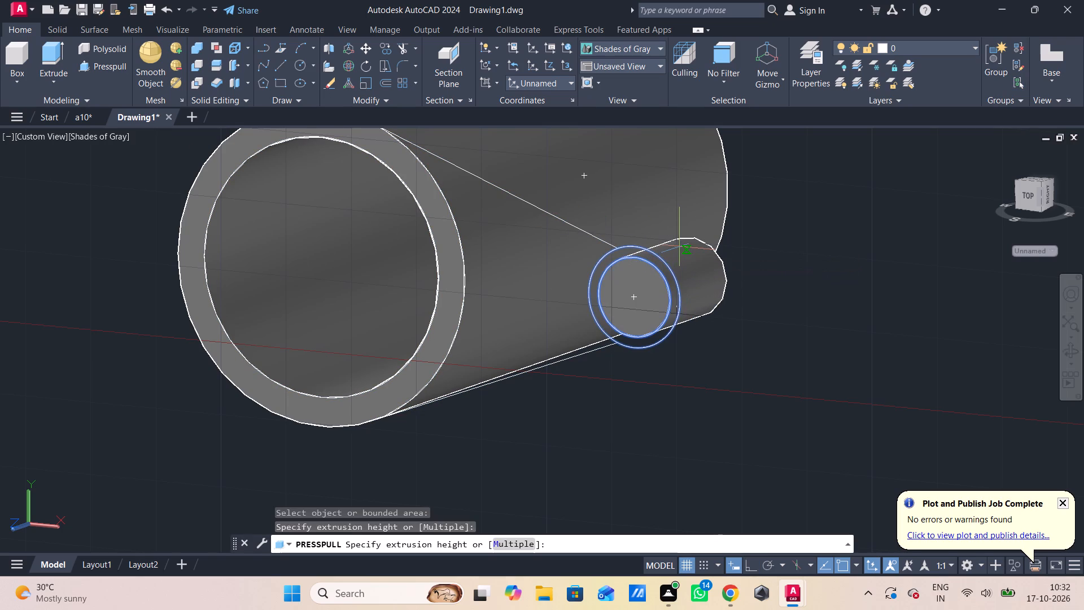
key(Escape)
Presspull the ring between the two small circles by -9 to form a short tube beside the large one.
scroll(661, 271, up, 2)
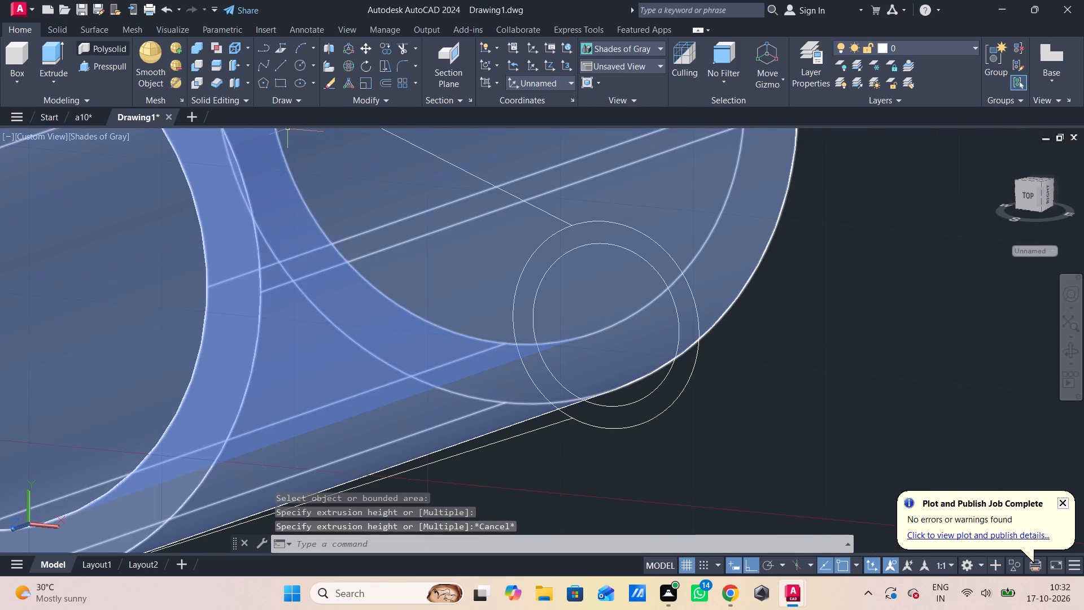
click(97, 69)
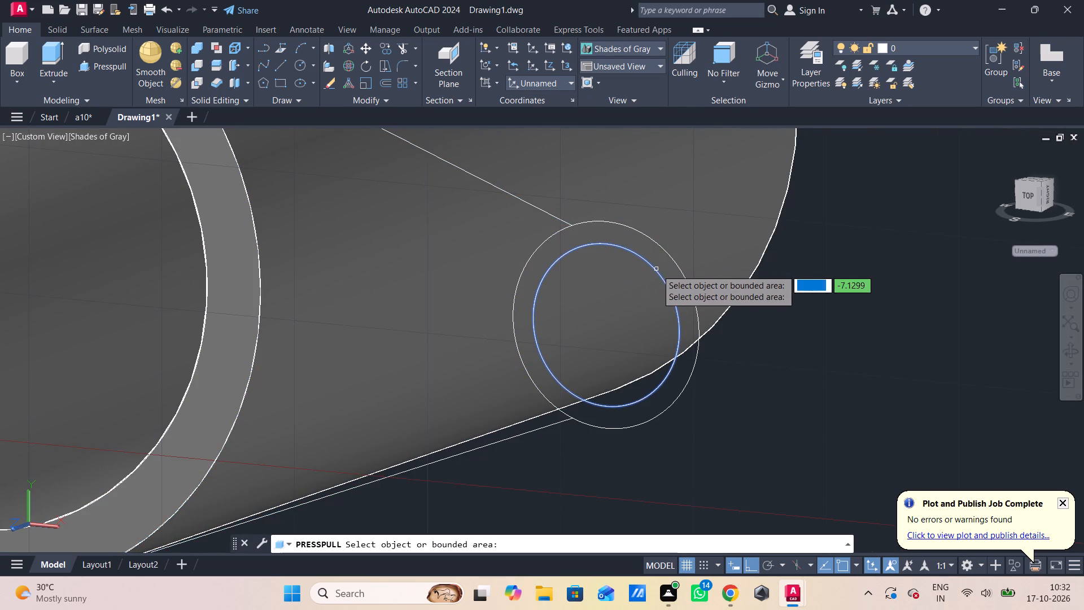
click(665, 271)
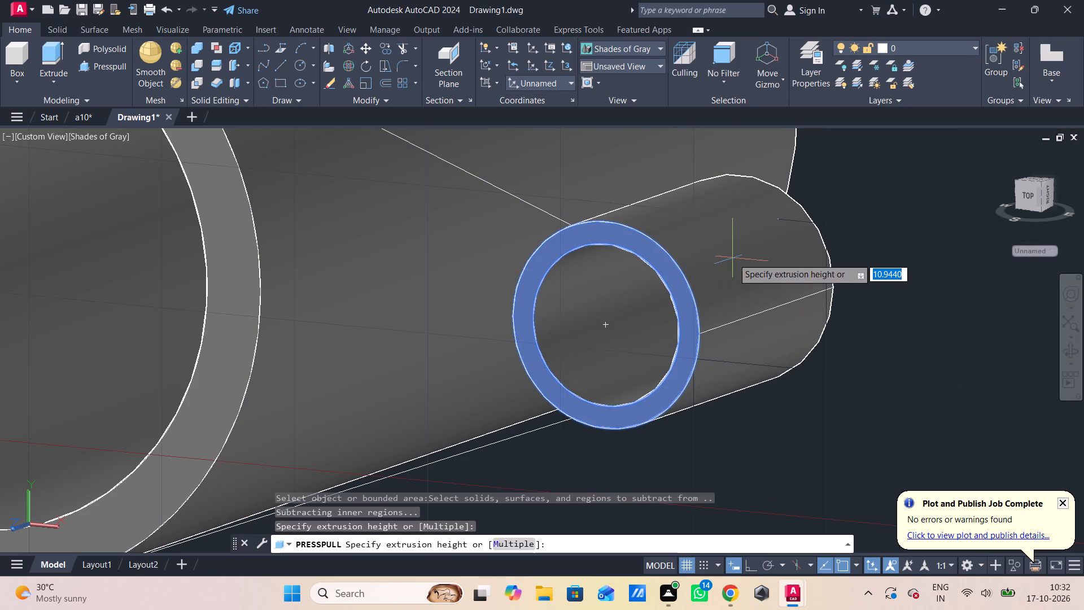
text(-9)
key(Return)
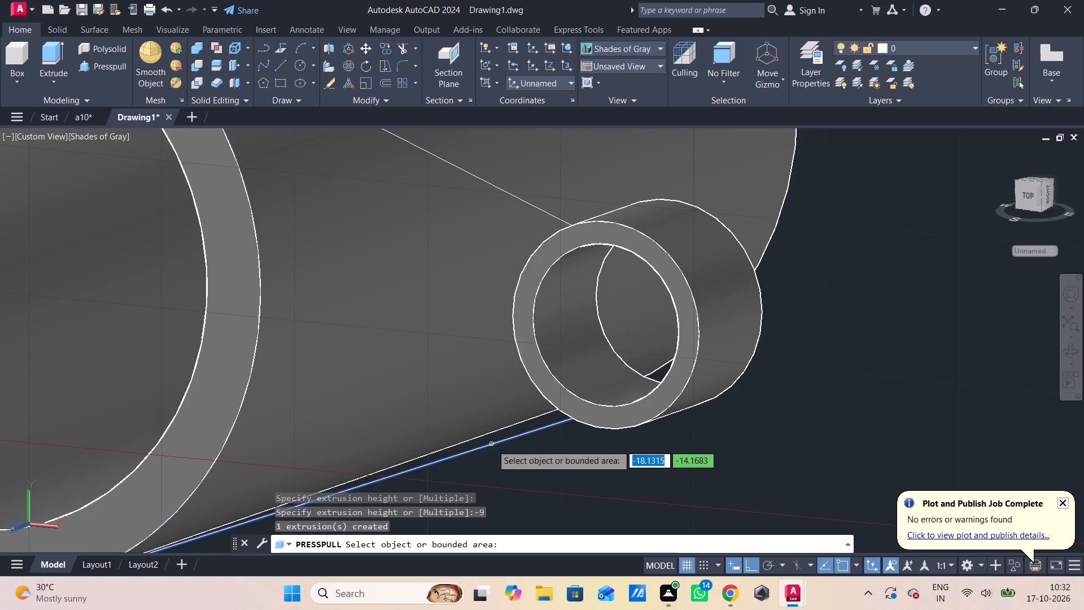
Presspull the tapered area between the large tube and the small ring by -6 to form the connecting web.
click(514, 235)
key(minus)
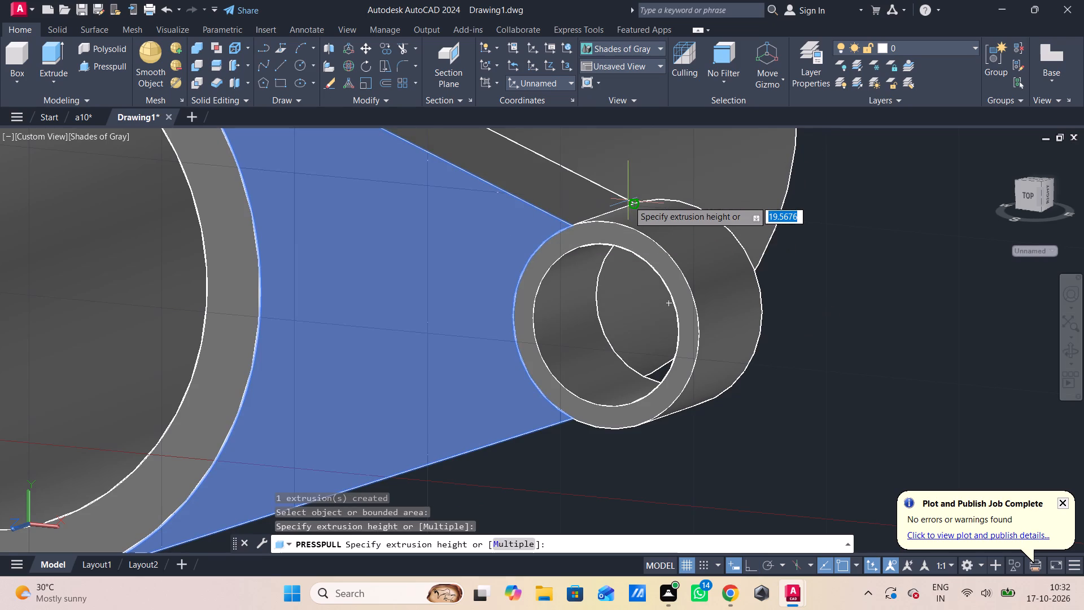
key(6)
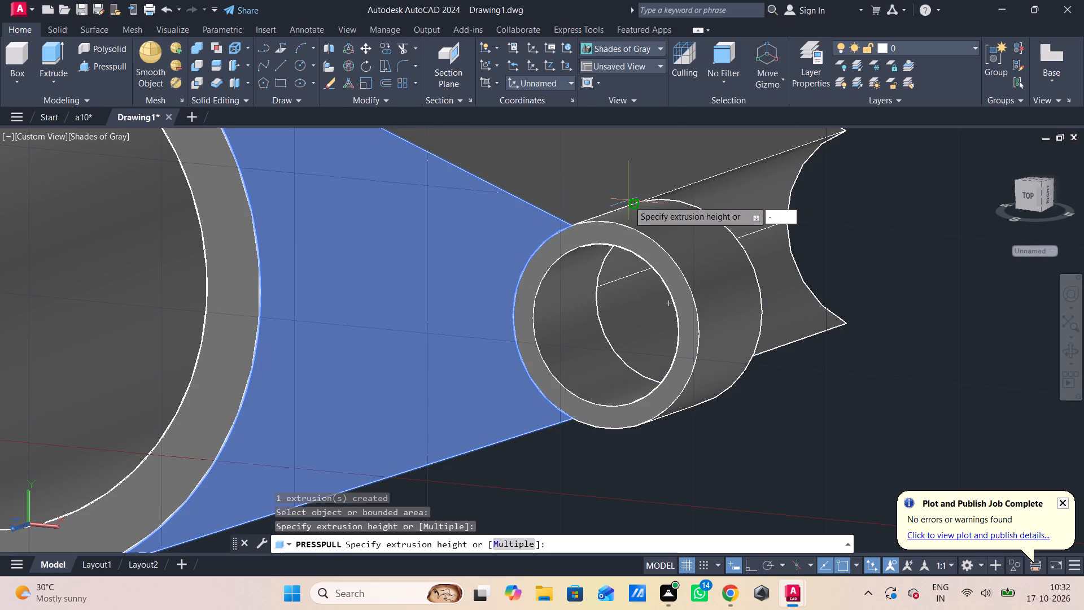
key(Return)
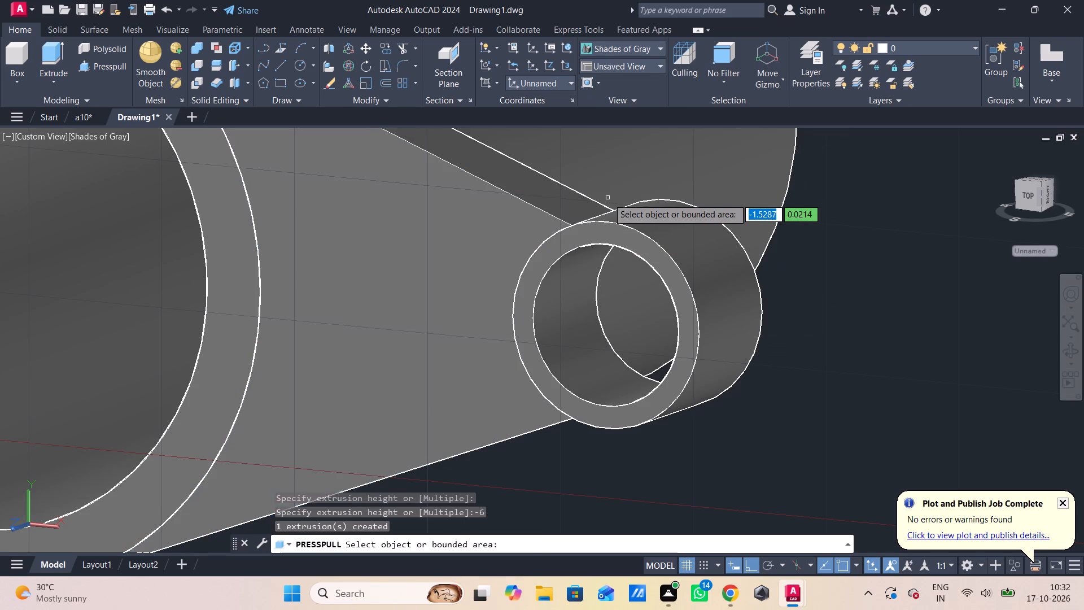
key(Escape)
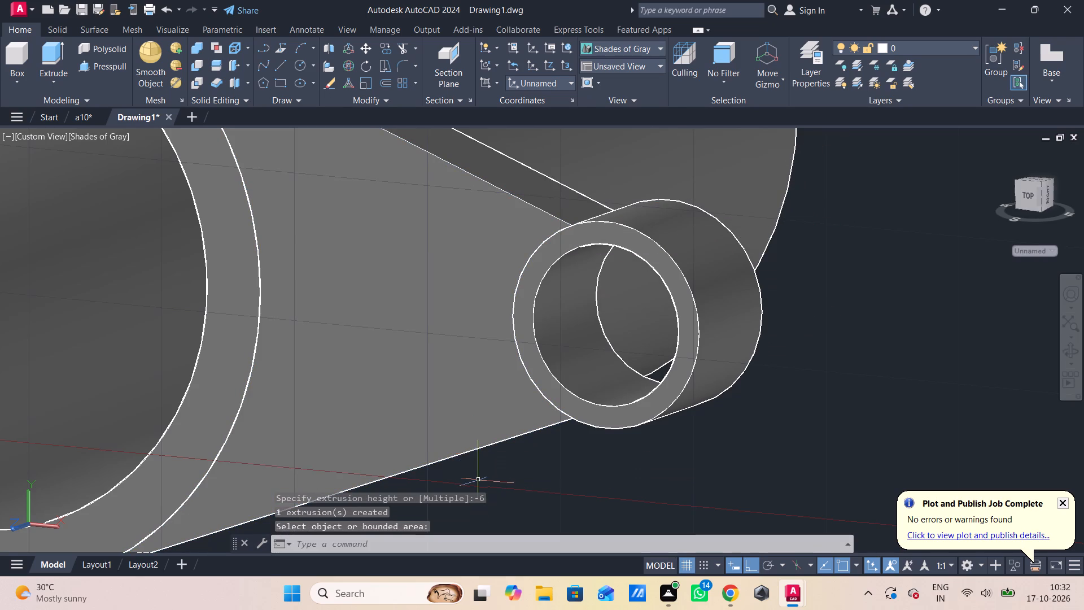
Draw a 78-long line along the X axis from the front lug's hole centre towards the large tube.
shift+middle_drag(502, 488, 547, 486)
scroll(565, 472, down, 2)
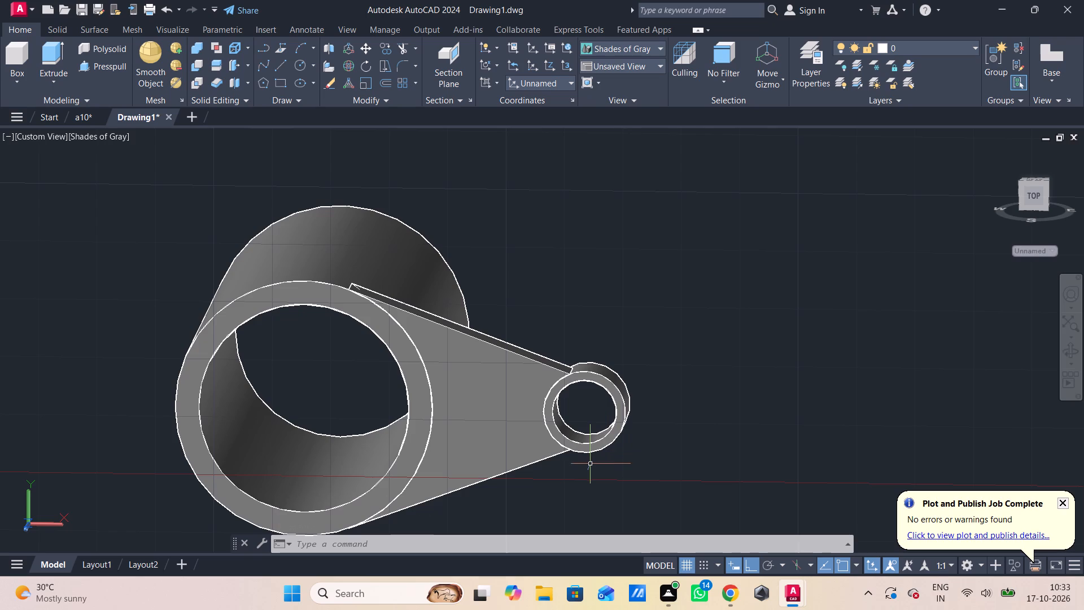
scroll(575, 445, down, 1)
middle_drag(569, 449, 643, 409)
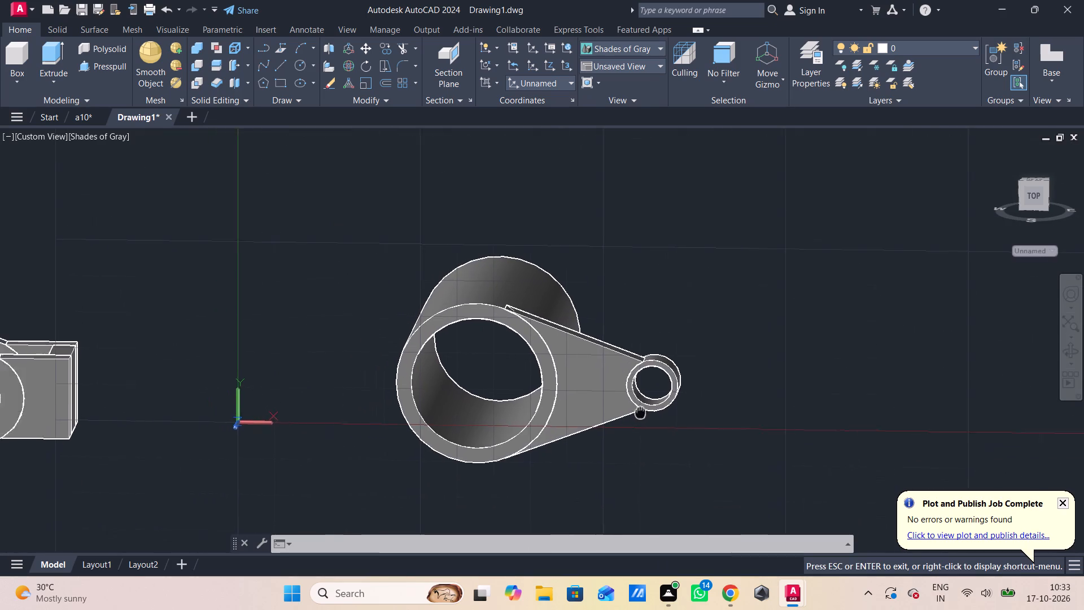
middle_drag(643, 409, 812, 370)
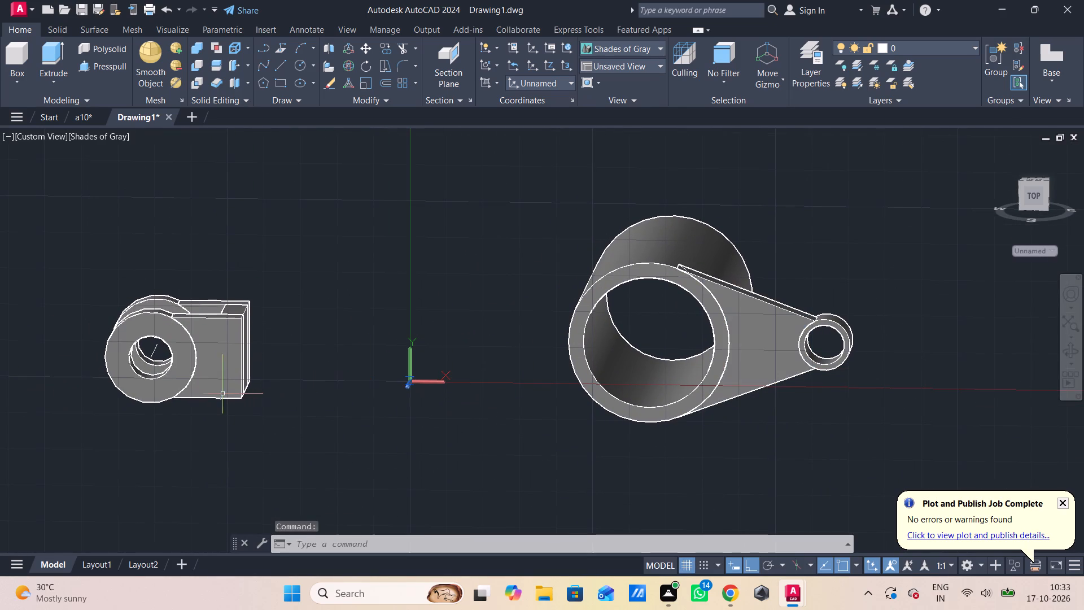
scroll(222, 394, up, 3)
key(l)
key(Return)
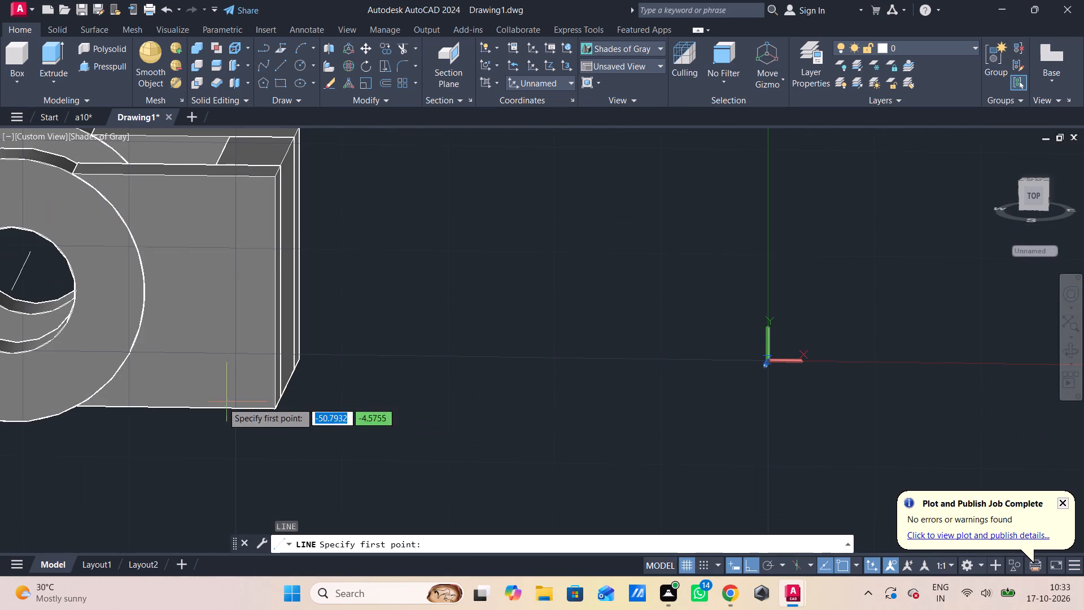
middle_drag(123, 369, 300, 365)
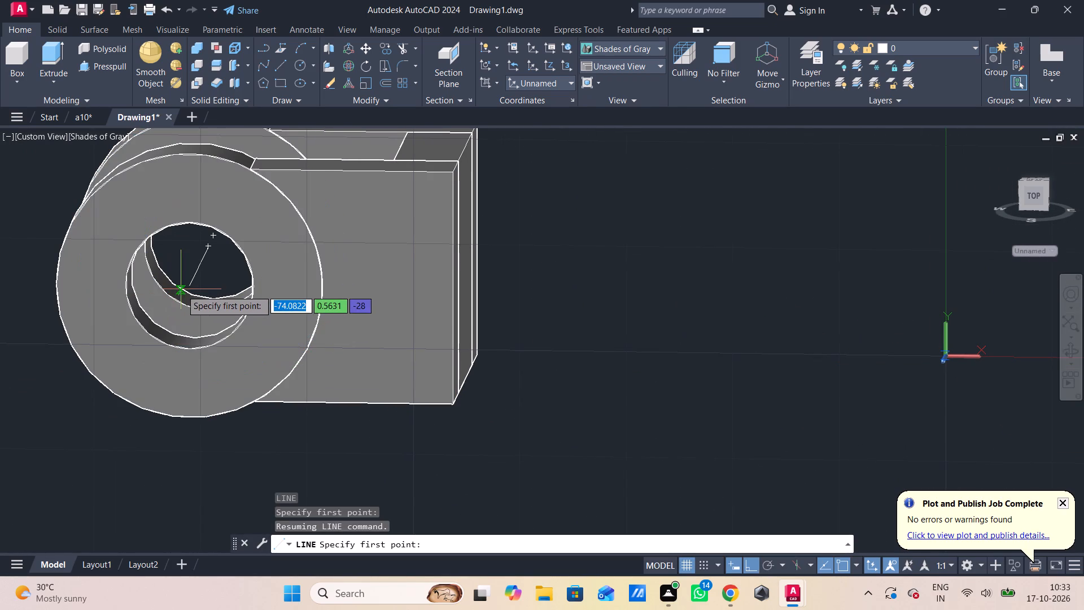
click(193, 288)
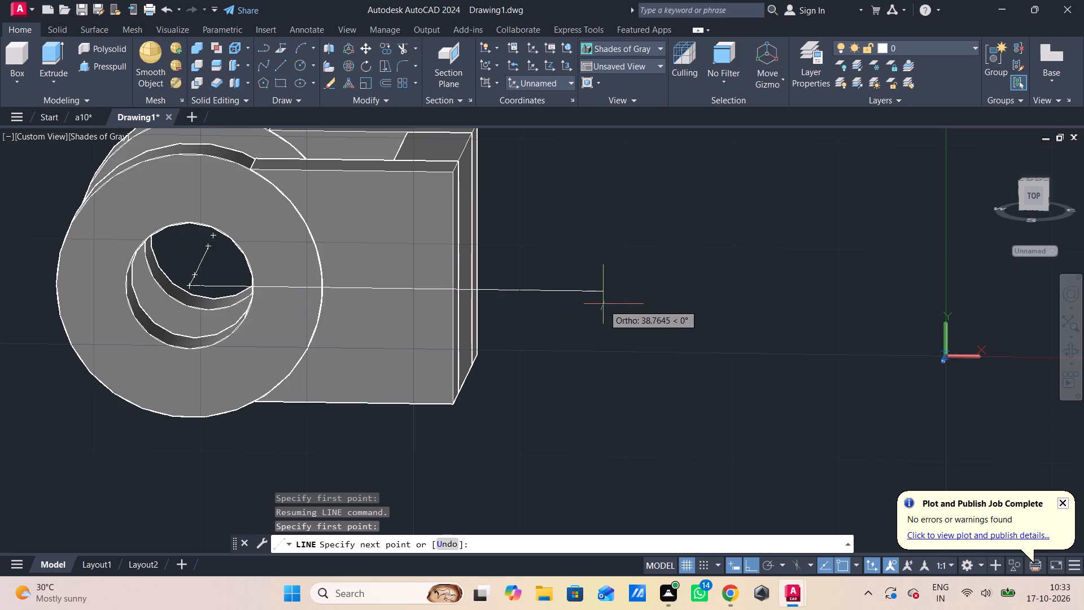
text(78)
key(Return)
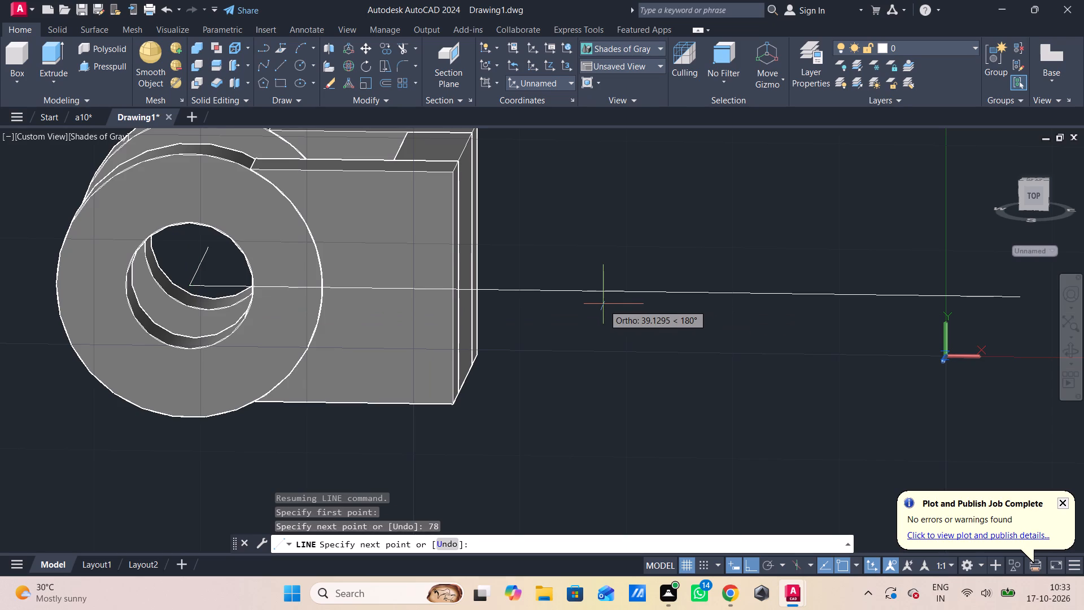
scroll(602, 306, down, 1)
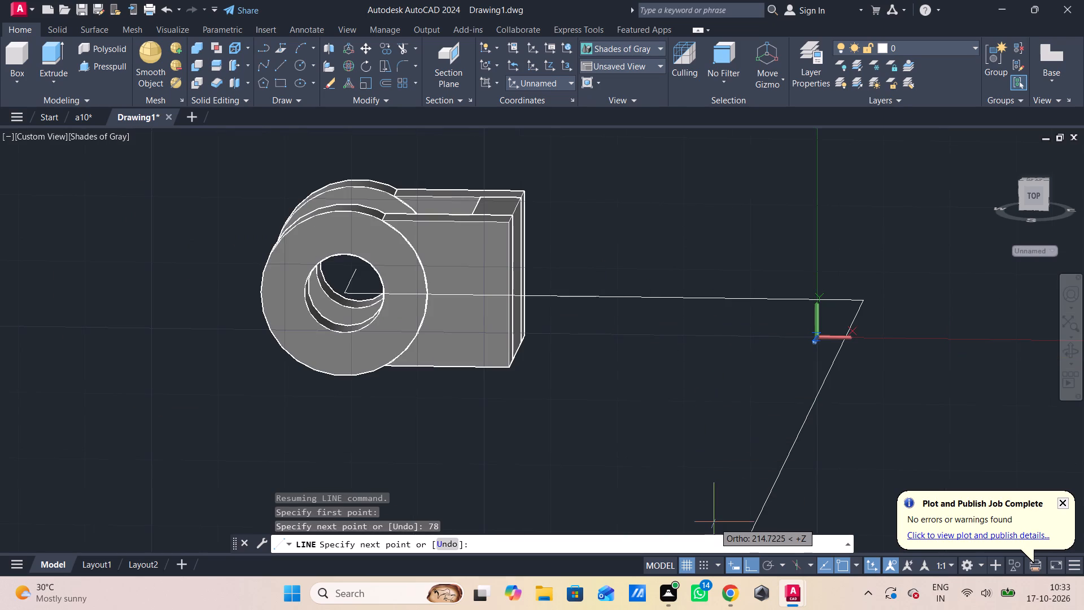
key(Escape)
Draw a circle of radius 22 centred on the free end of the 78-long line.
text(c)
key(space)
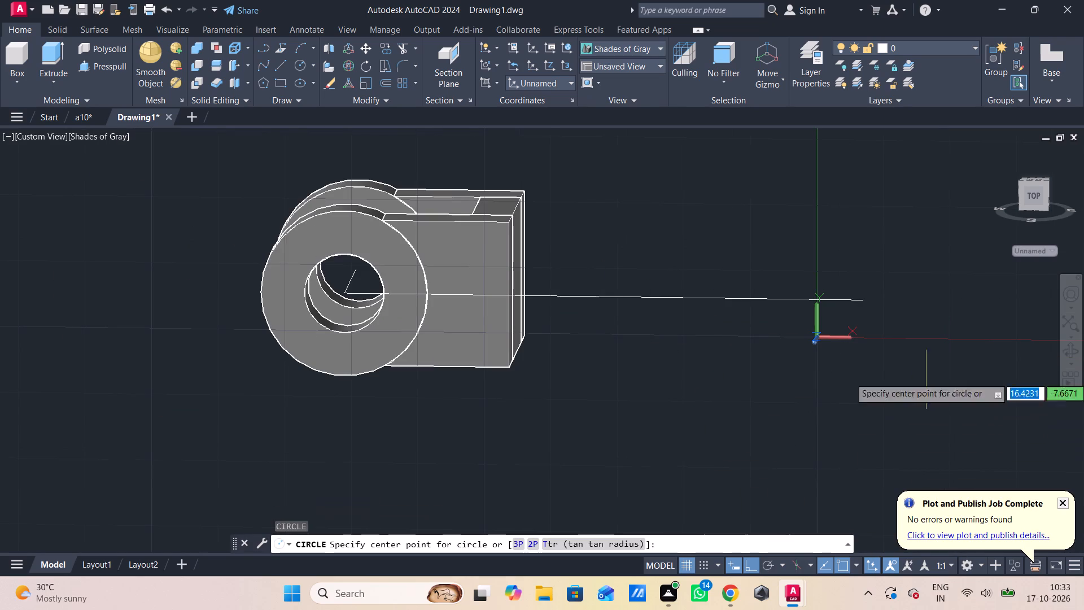
click(861, 303)
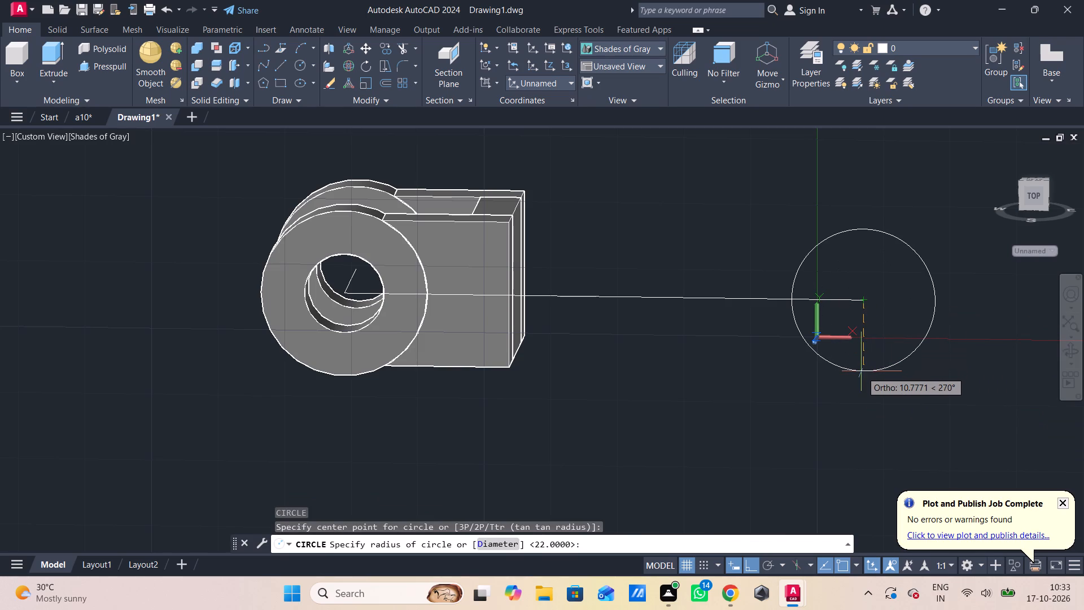
text(22)
key(Return)
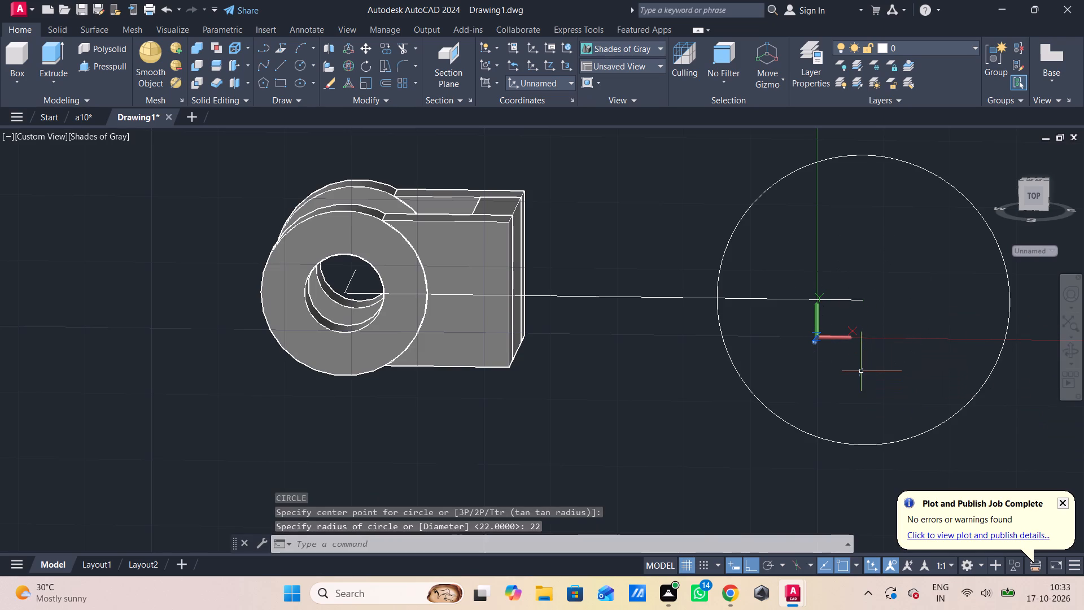
key(Escape)
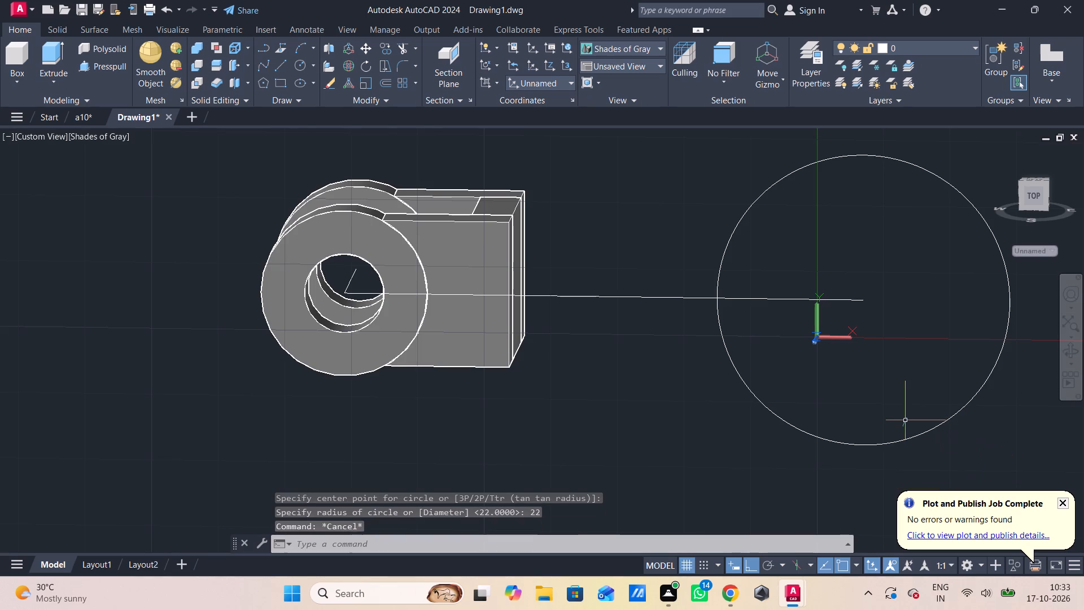
Draw a line from the new circle's centre along its axis, continuing to the midpoint of the middle block's upper front edge.
shift+middle_drag(906, 421, 915, 463)
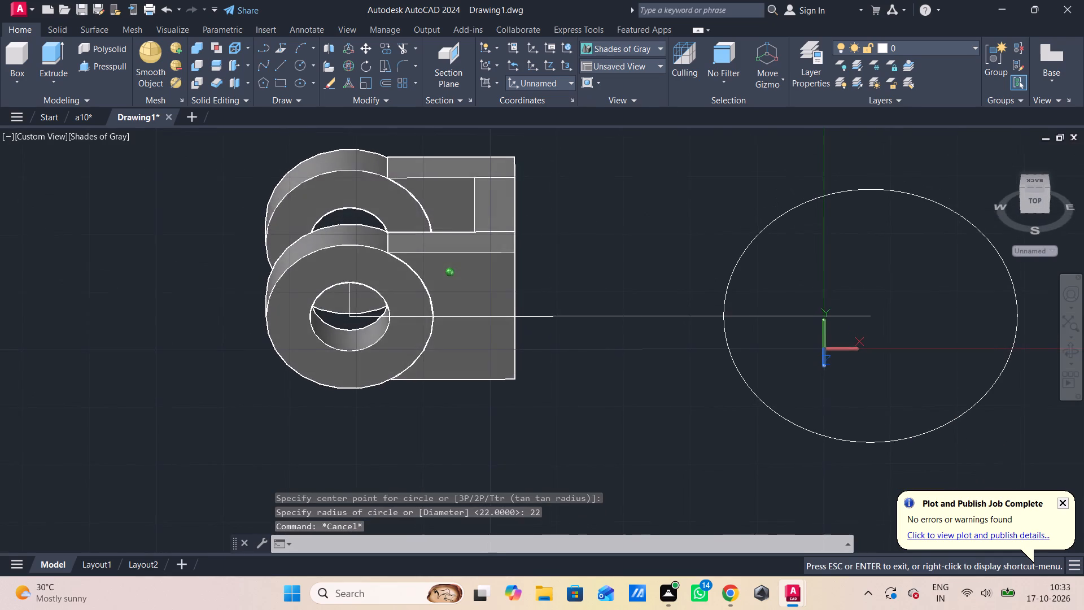
shift+middle_drag(915, 463, 868, 456)
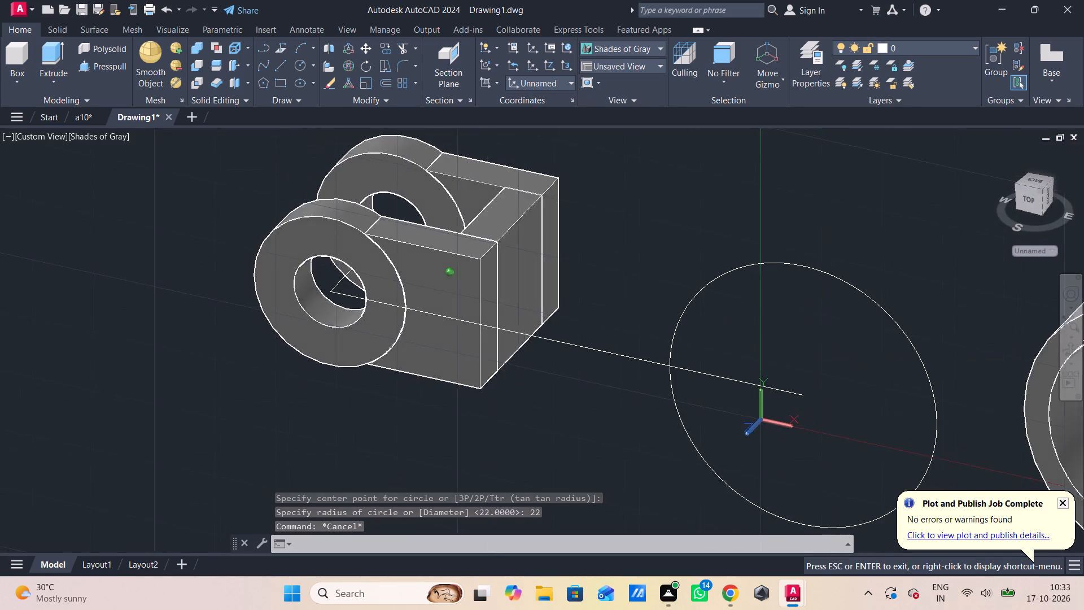
shift+middle_drag(868, 456, 811, 454)
shift+middle_drag(737, 398, 700, 402)
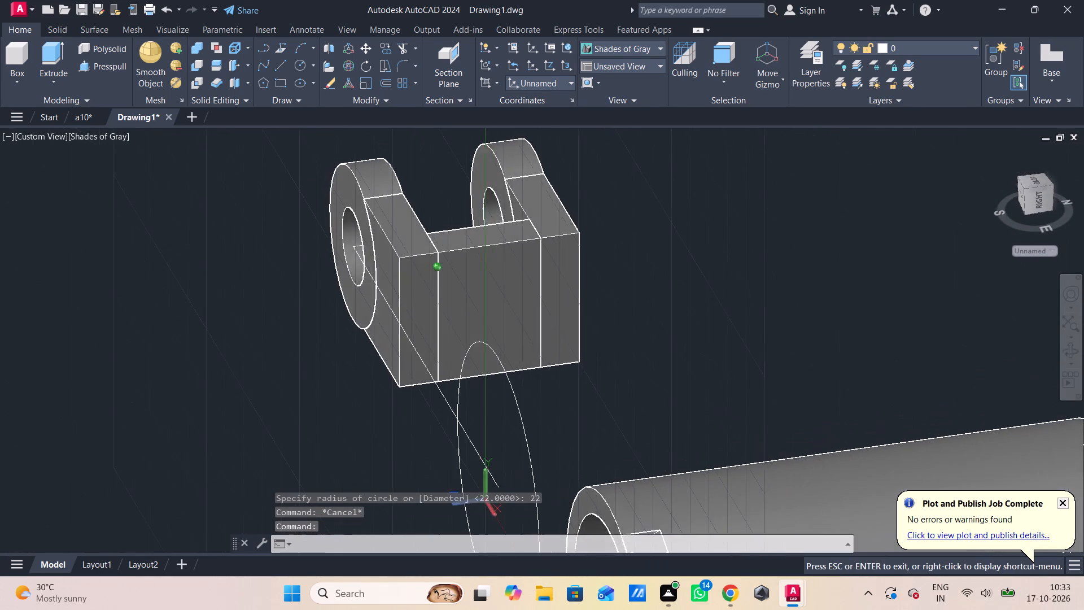
shift+middle_drag(700, 402, 669, 404)
shift+scroll(669, 404, down, 1)
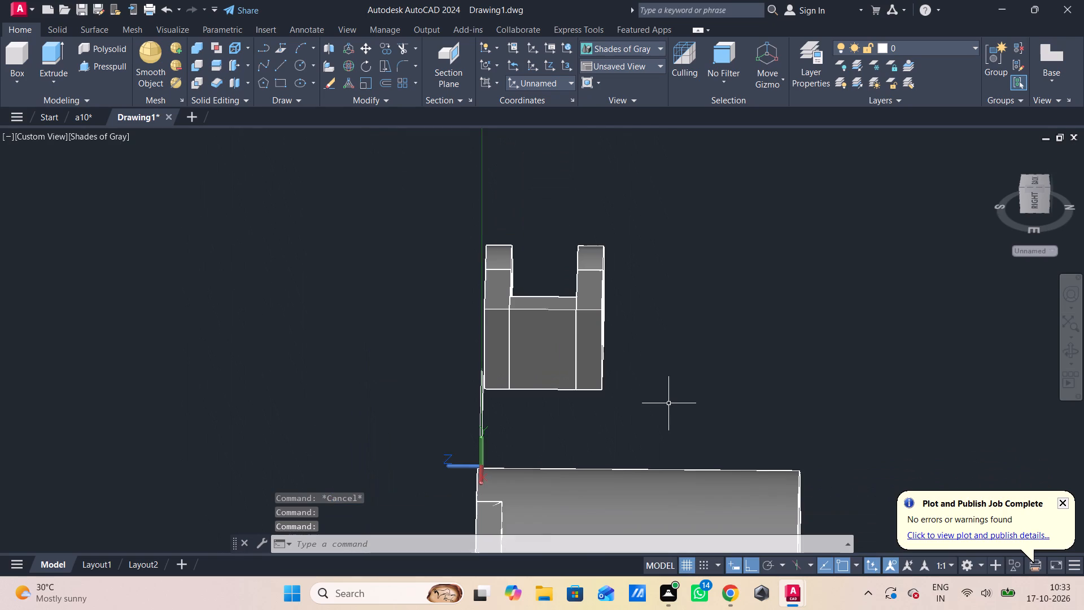
scroll(722, 378, up, 1)
middle_drag(723, 378, 727, 348)
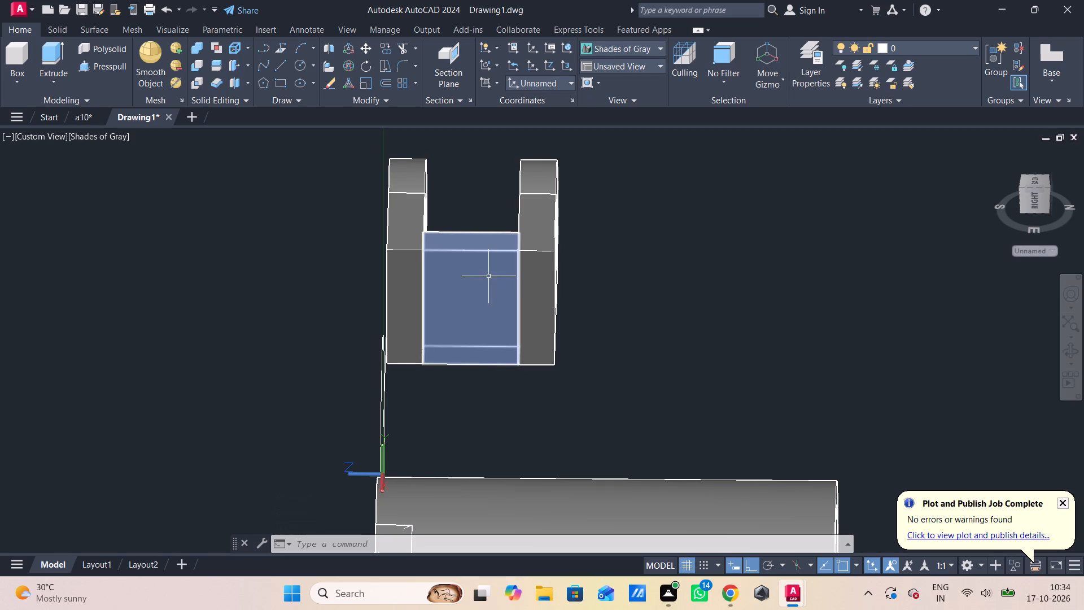
shift+middle_drag(491, 277, 542, 278)
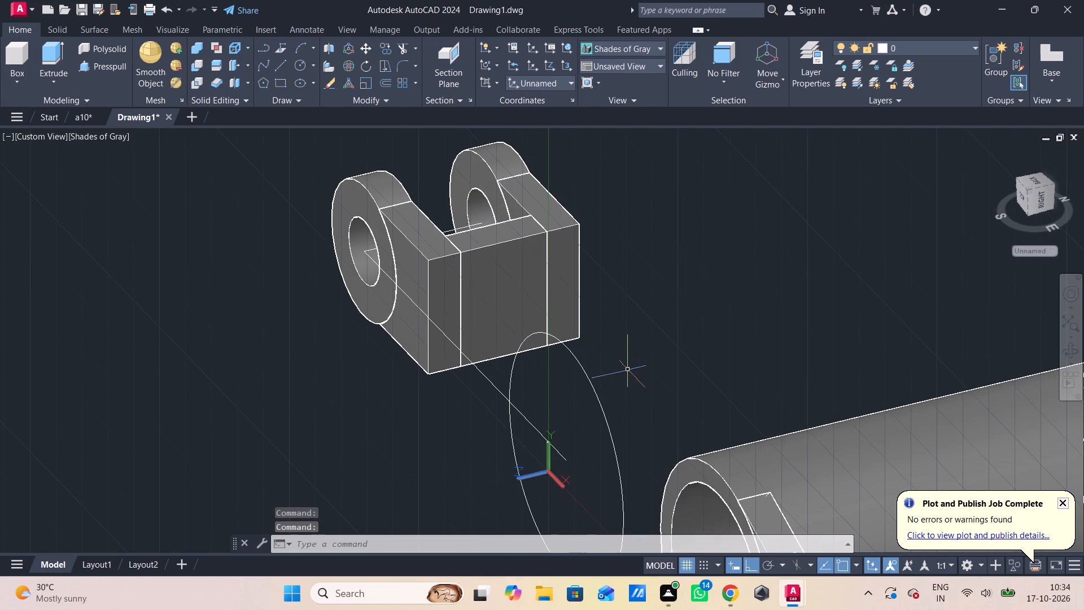
key(l)
key(Return)
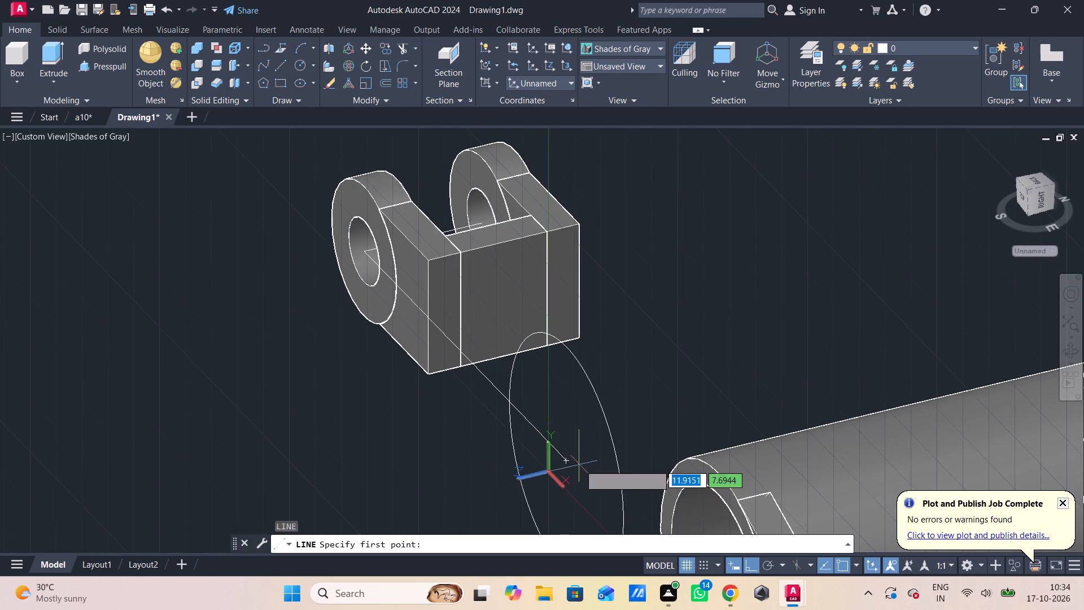
click(570, 460)
click(663, 412)
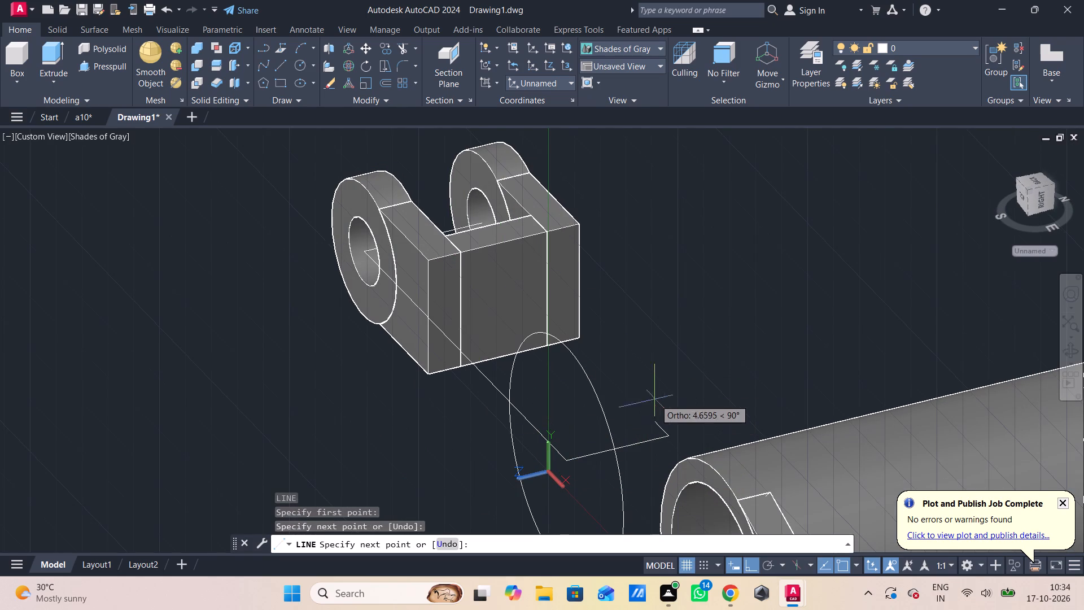
click(504, 245)
key(Escape)
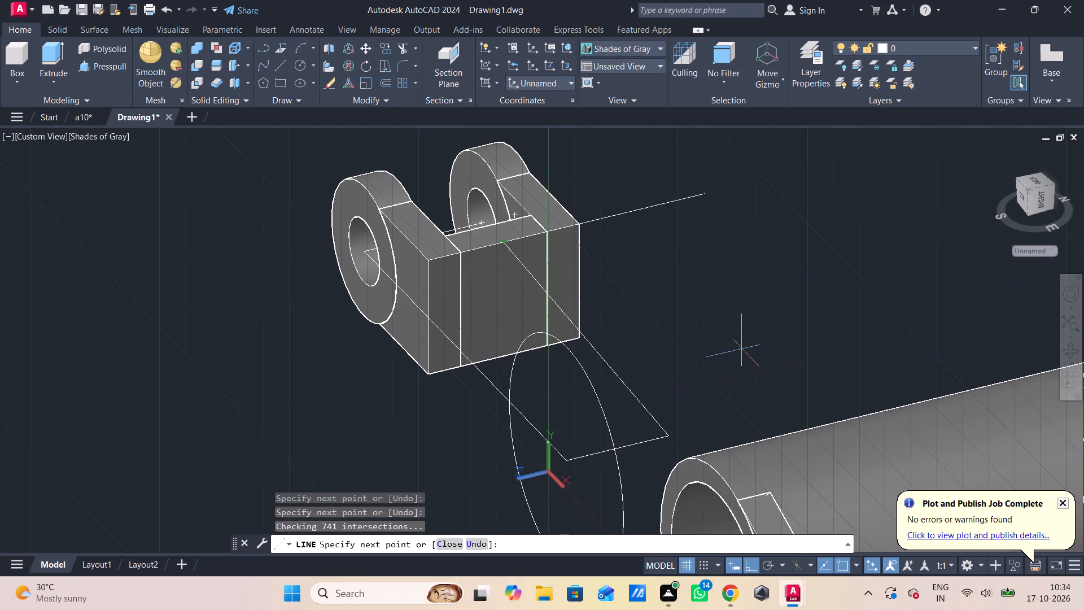
Draw a line about 58 long from the midpoint of the middle block's upper front edge, parallel to the 78-long line.
shift+middle_drag(737, 349, 675, 355)
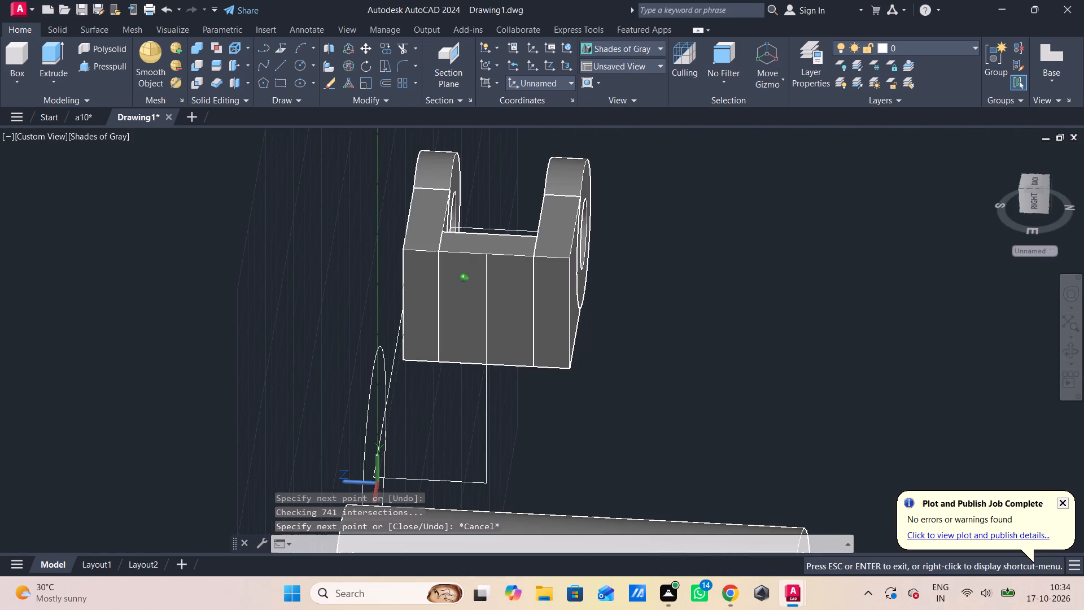
shift+middle_drag(675, 355, 810, 342)
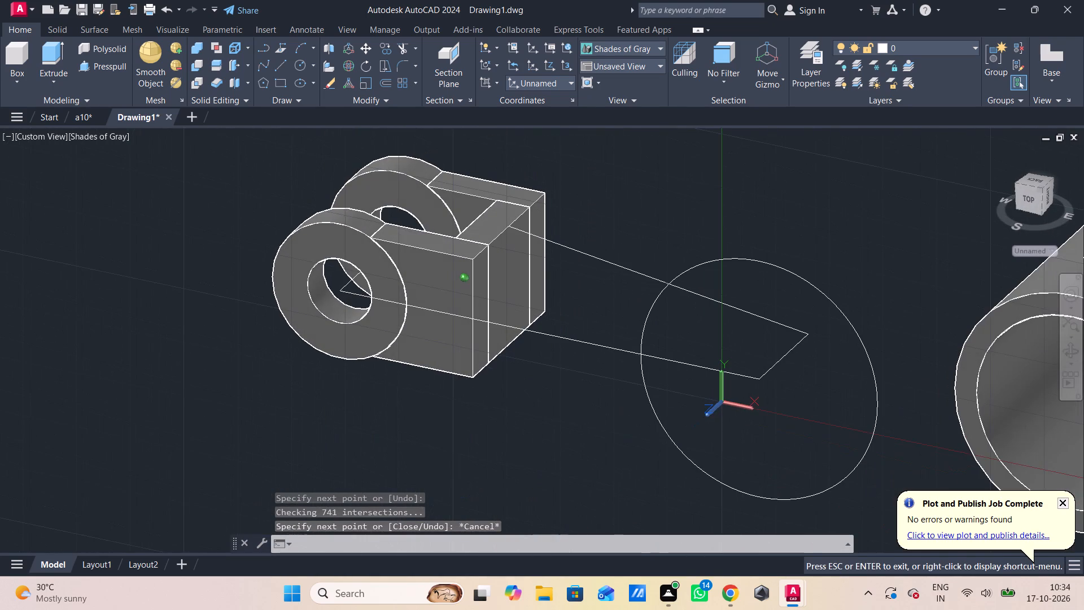
shift+middle_drag(836, 366, 863, 328)
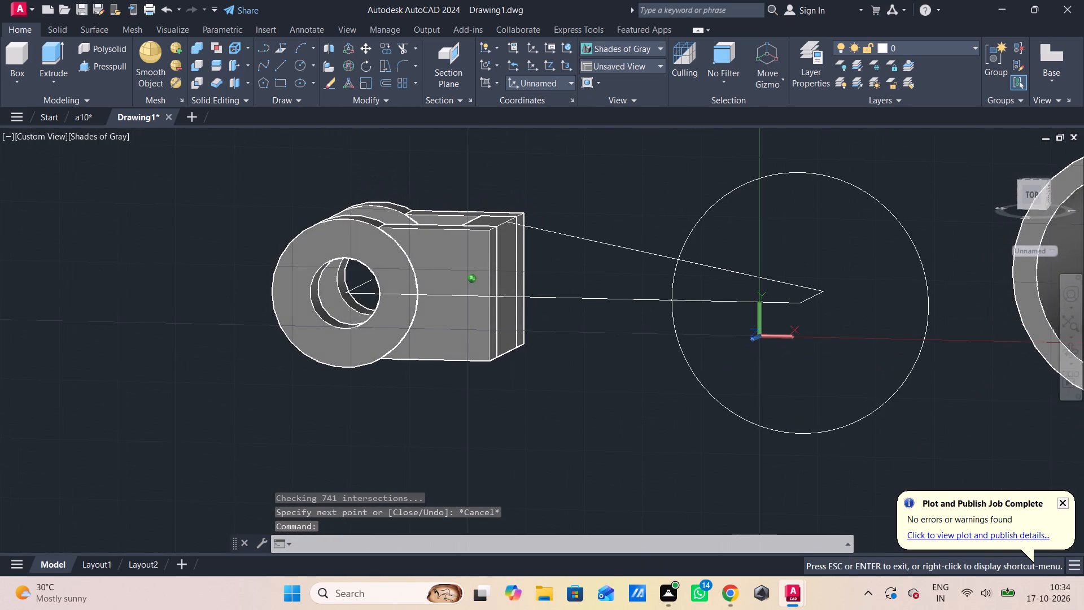
shift+middle_drag(863, 328, 863, 326)
key(l)
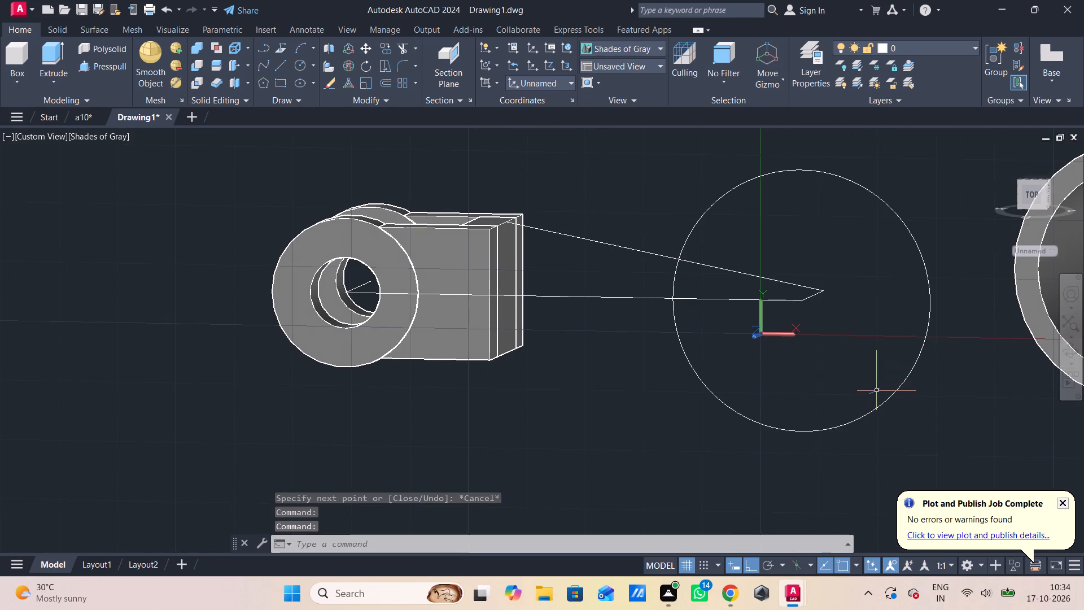
key(Return)
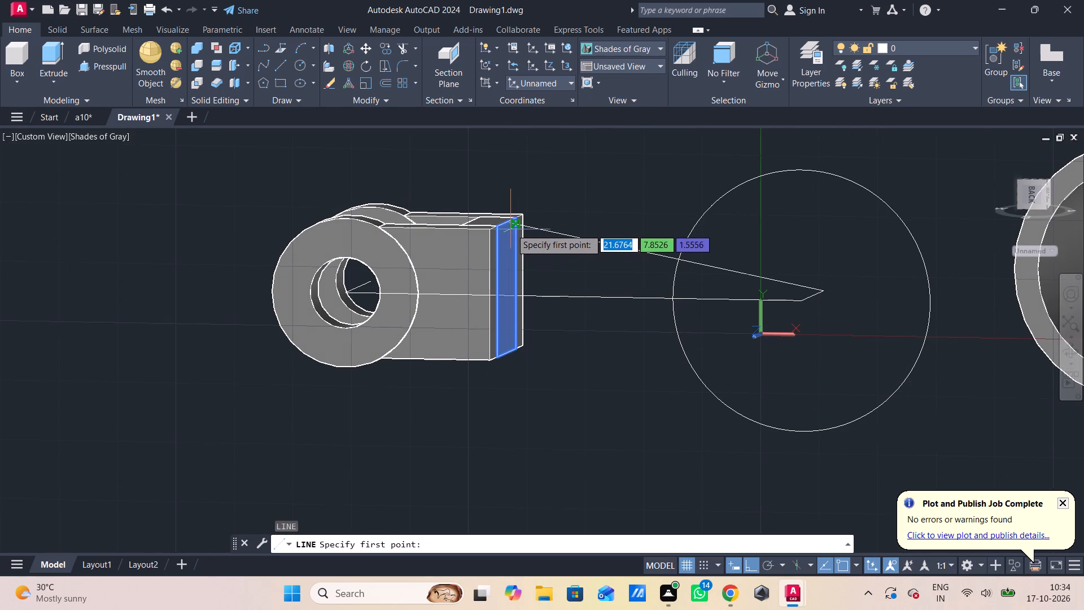
click(510, 224)
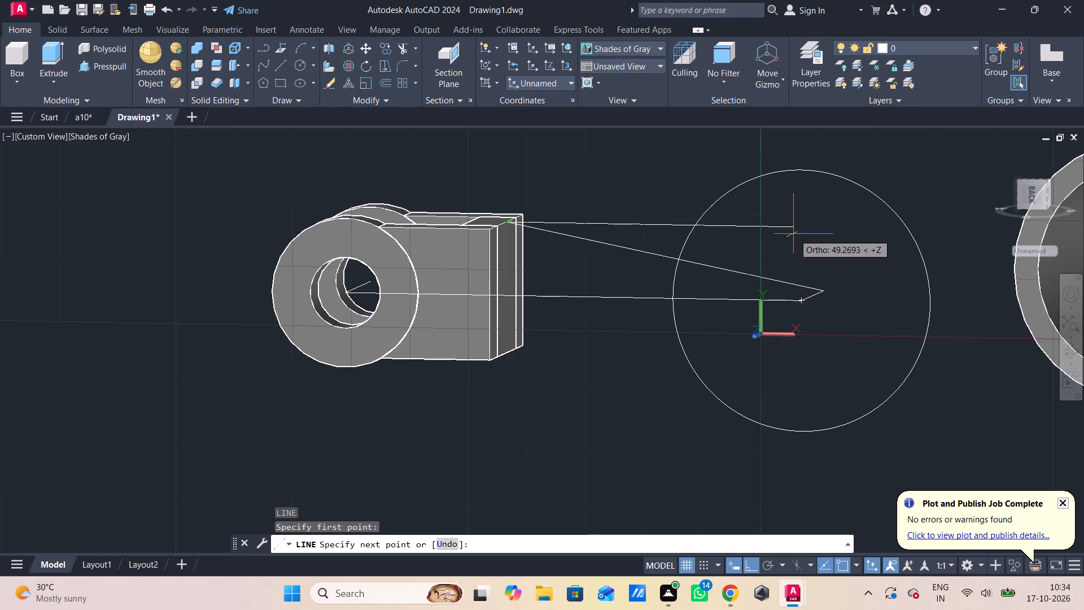
click(848, 246)
key(Escape)
Draw a vertical line about 15.5 long upward from the radius-22 circle's centre.
text(l)
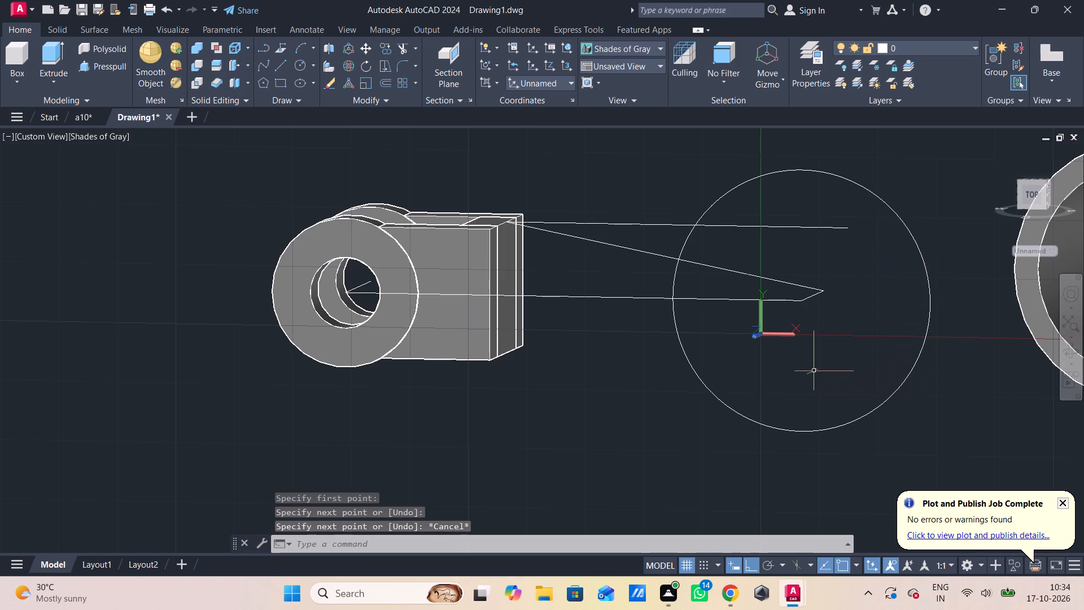
key(space)
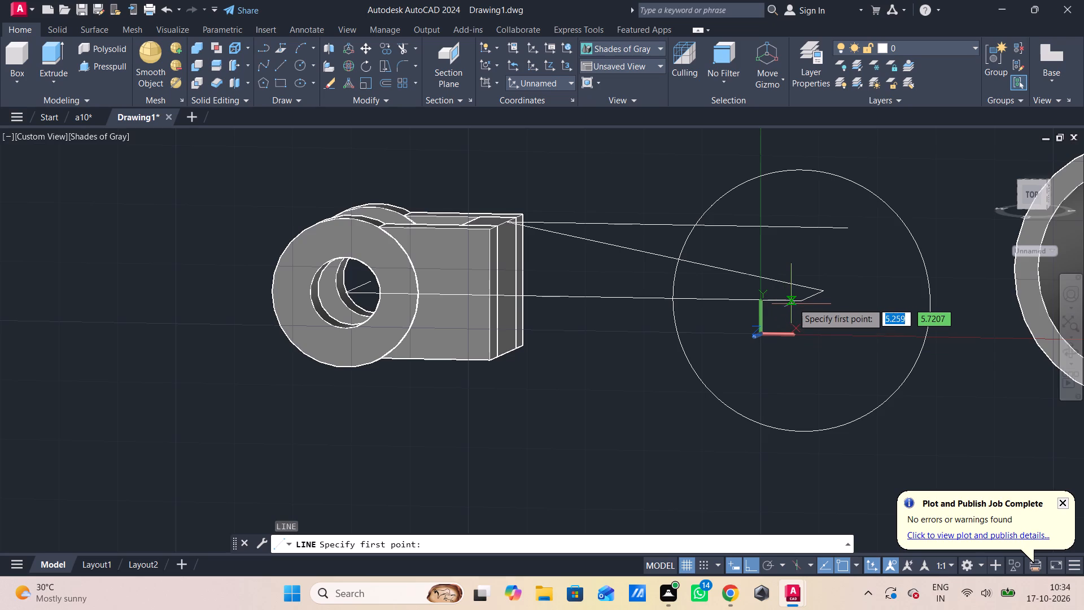
scroll(794, 302, up, 2)
click(806, 299)
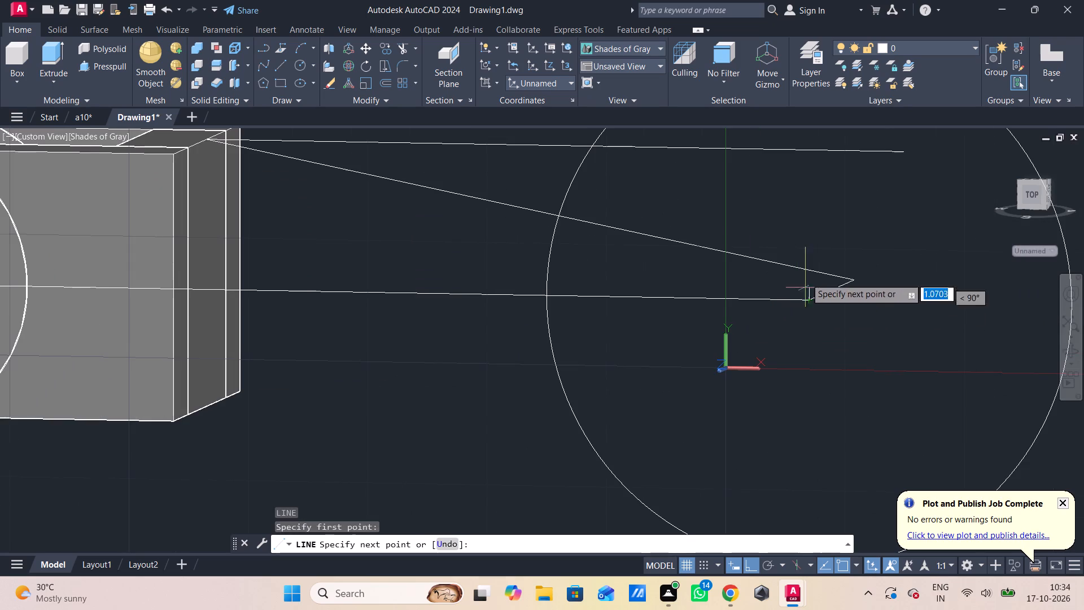
middle_drag(810, 154, 822, 238)
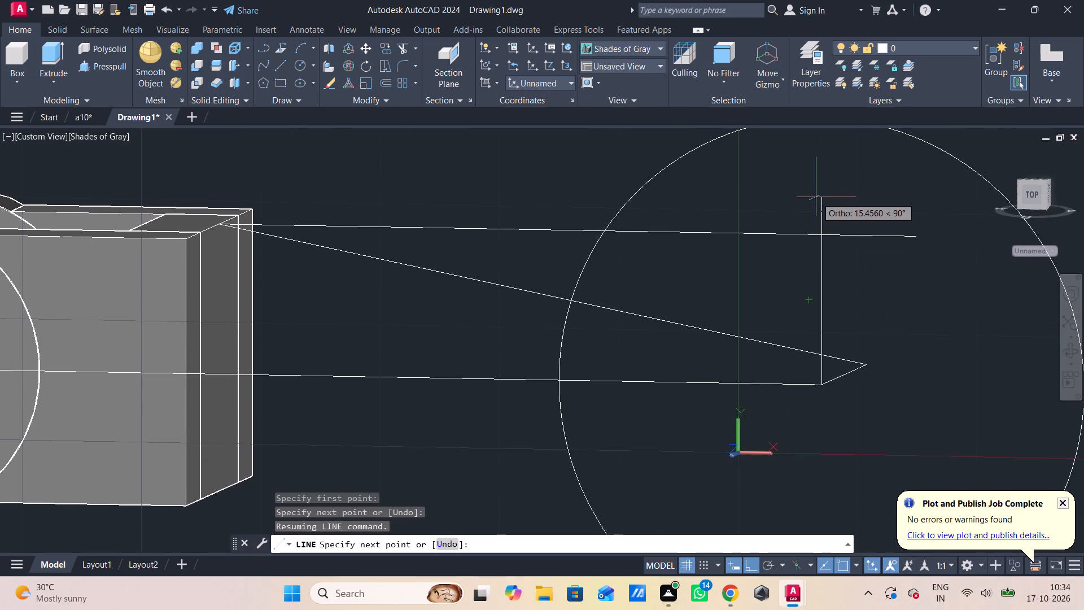
click(816, 197)
key(Escape)
Regenerate the drawing, and trim the upper line's free end and the lower part of the vertical line.
text(re)
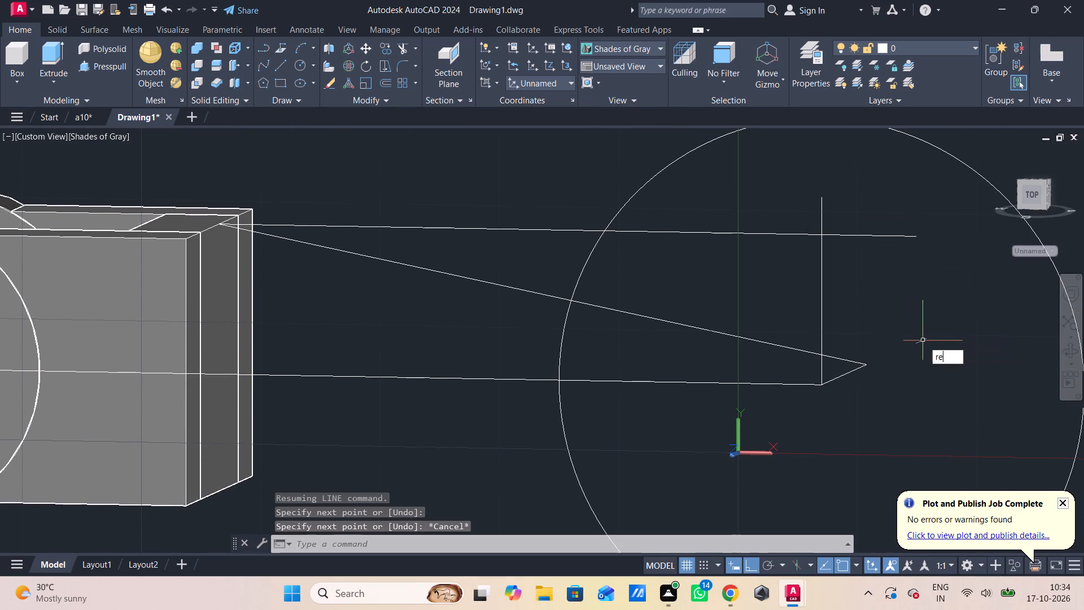
key(space)
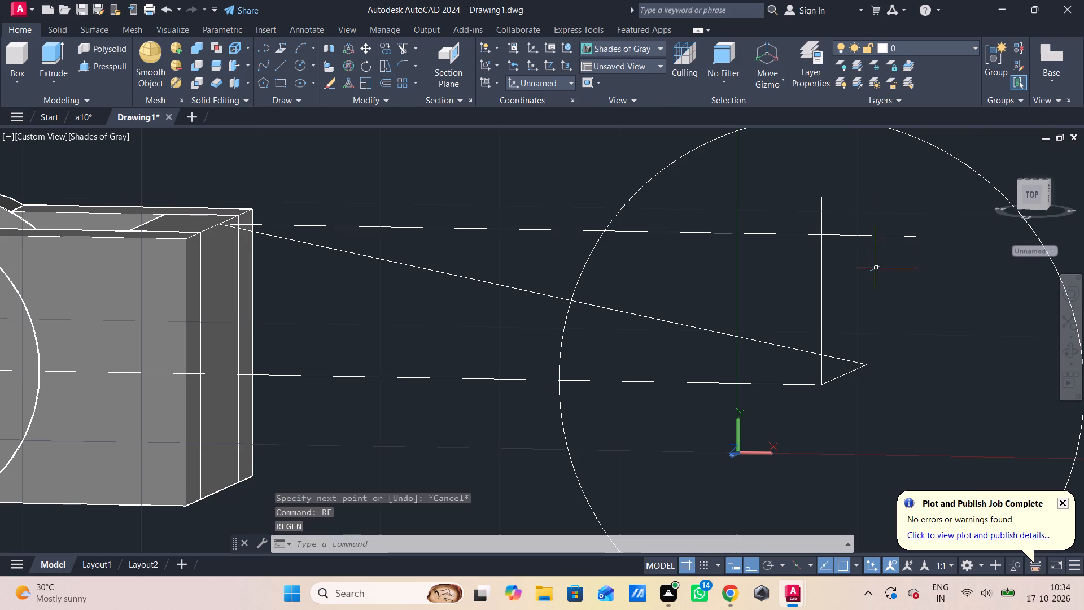
key(t)
key(r)
key(Return)
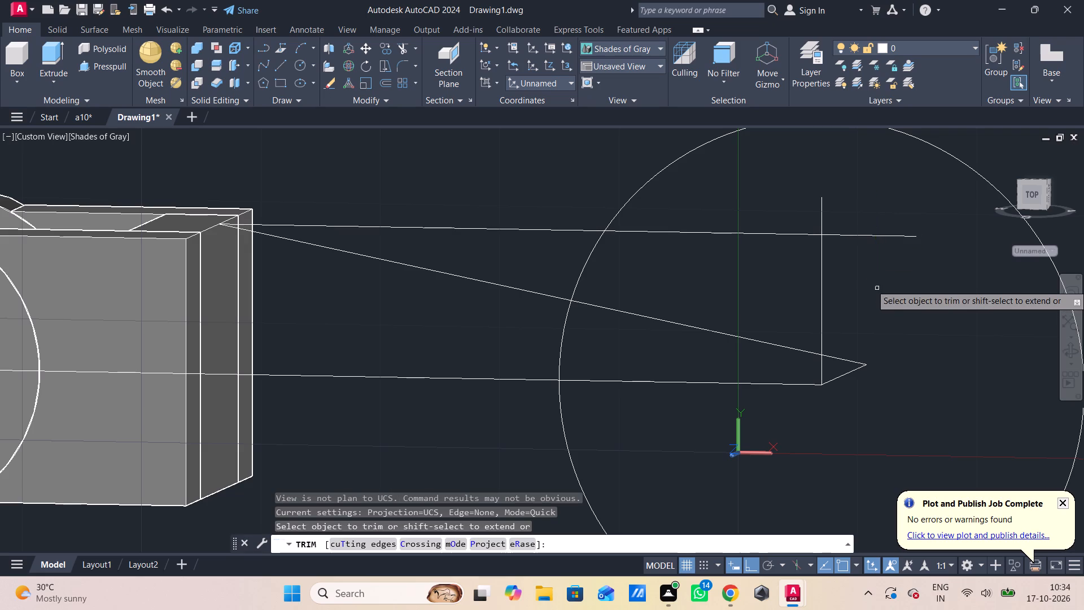
click(876, 238)
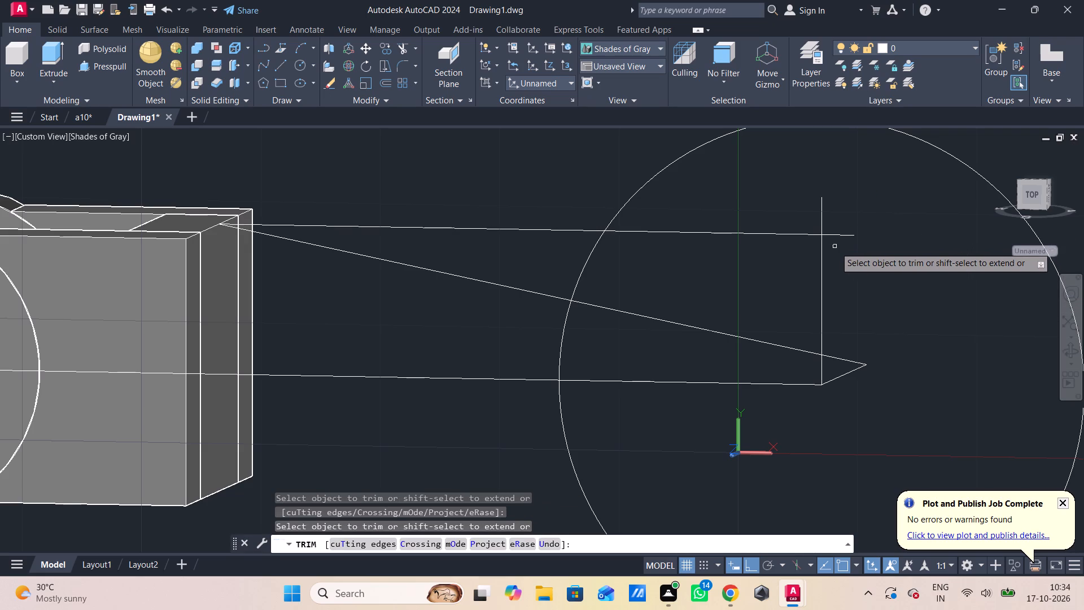
click(823, 312)
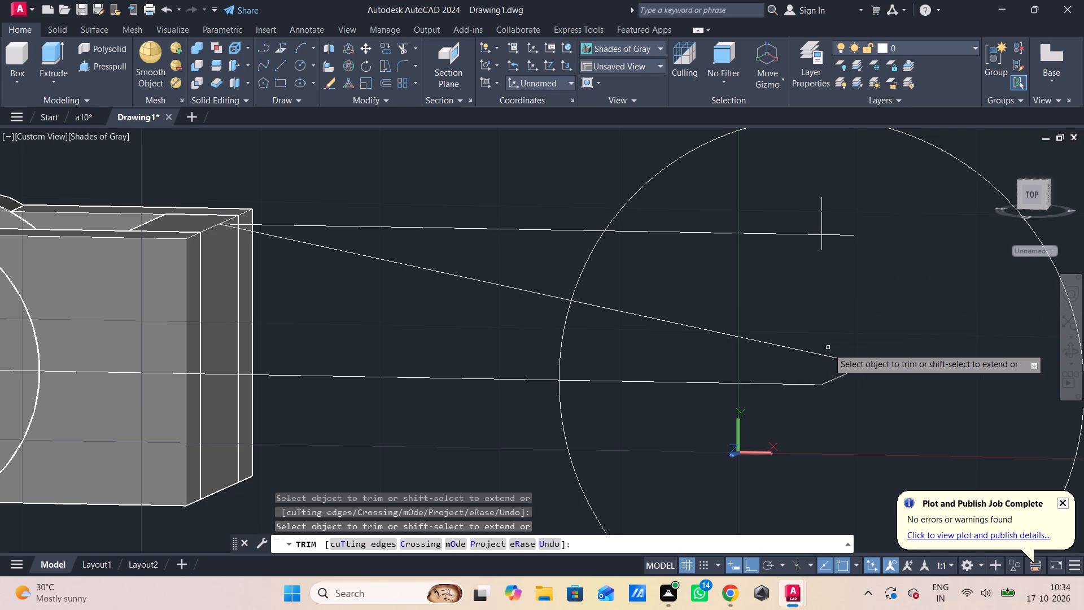
Remove the diagonal line running to the block's edge midpoint and the short axis line at the circle's centre.
click(828, 353)
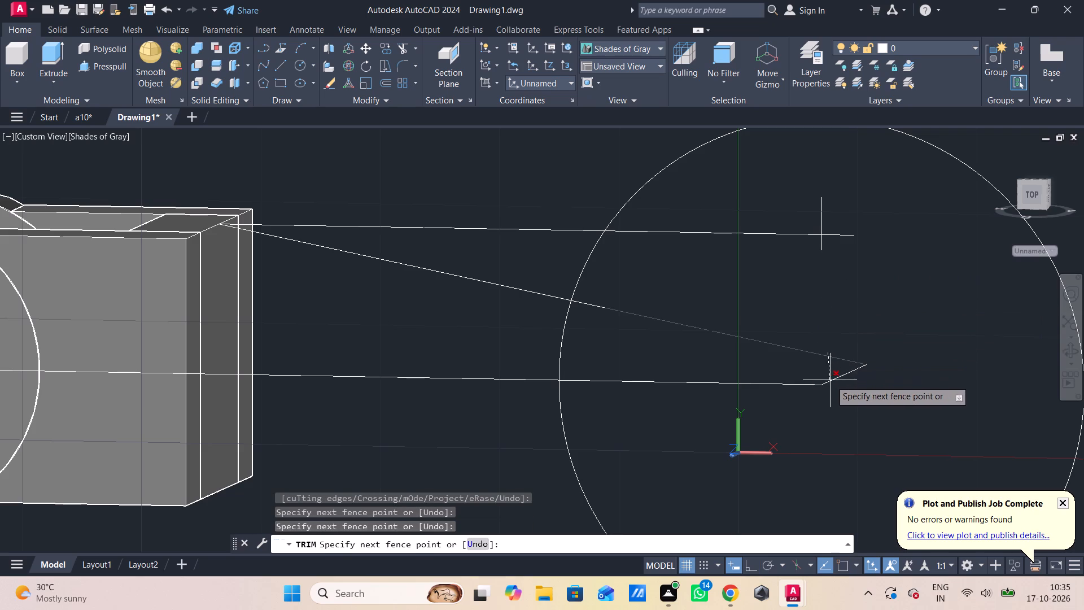
click(834, 393)
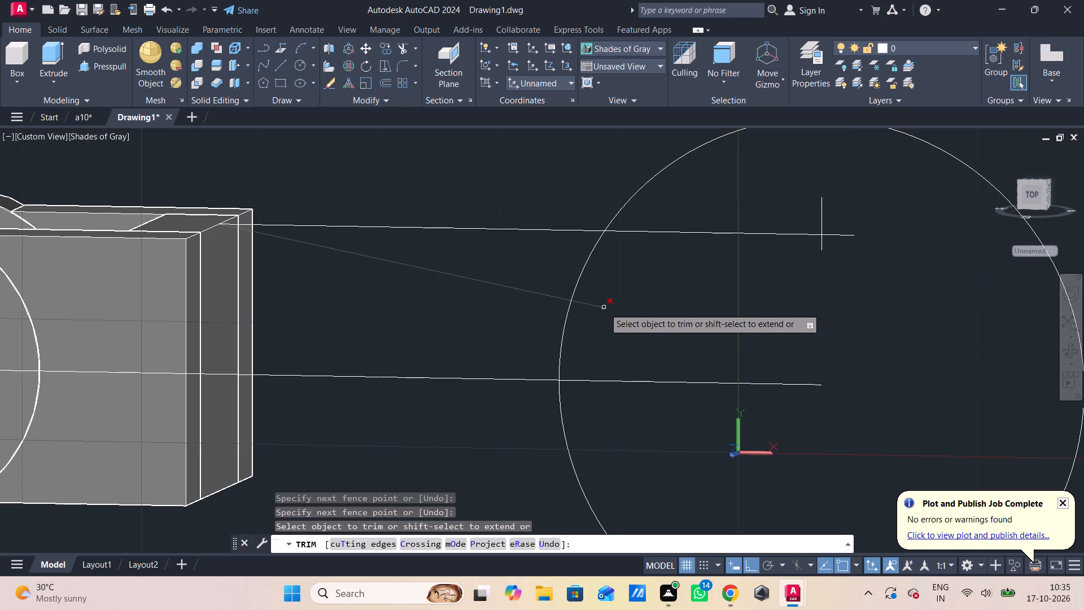
key(Escape)
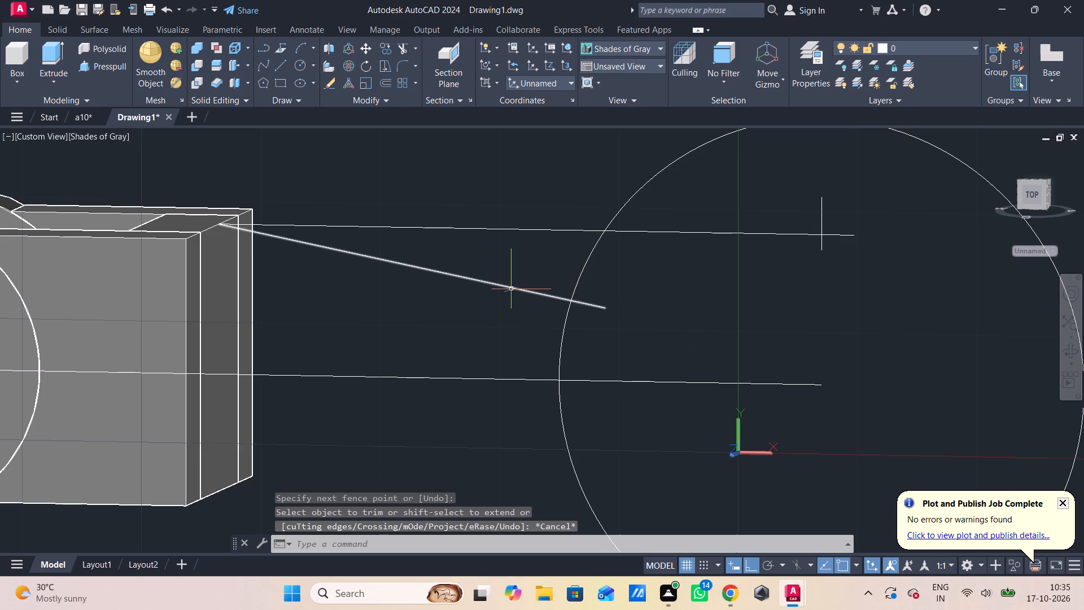
click(512, 289)
key(Delete)
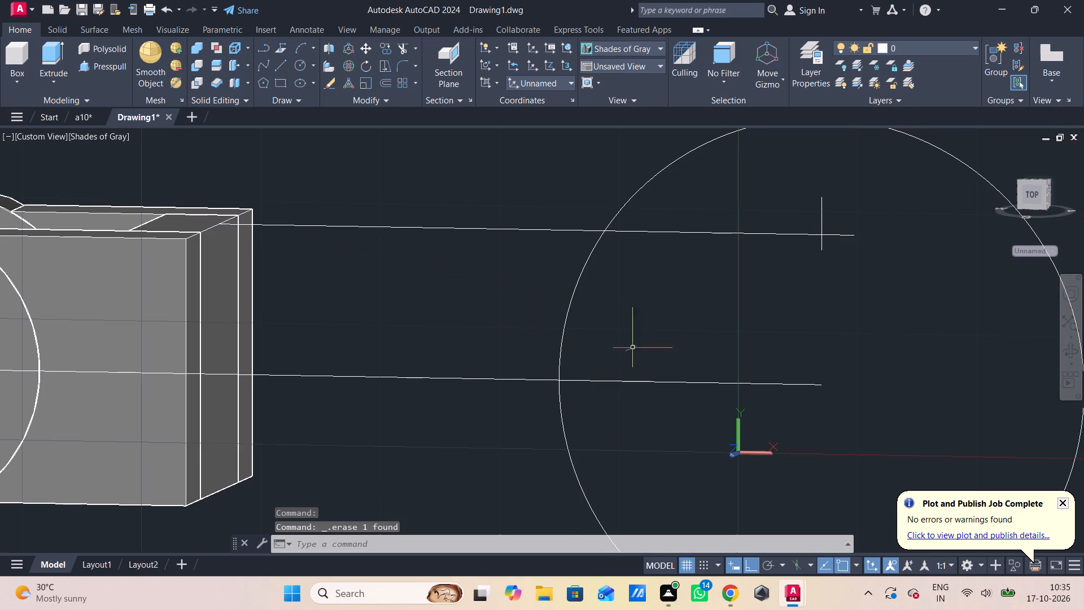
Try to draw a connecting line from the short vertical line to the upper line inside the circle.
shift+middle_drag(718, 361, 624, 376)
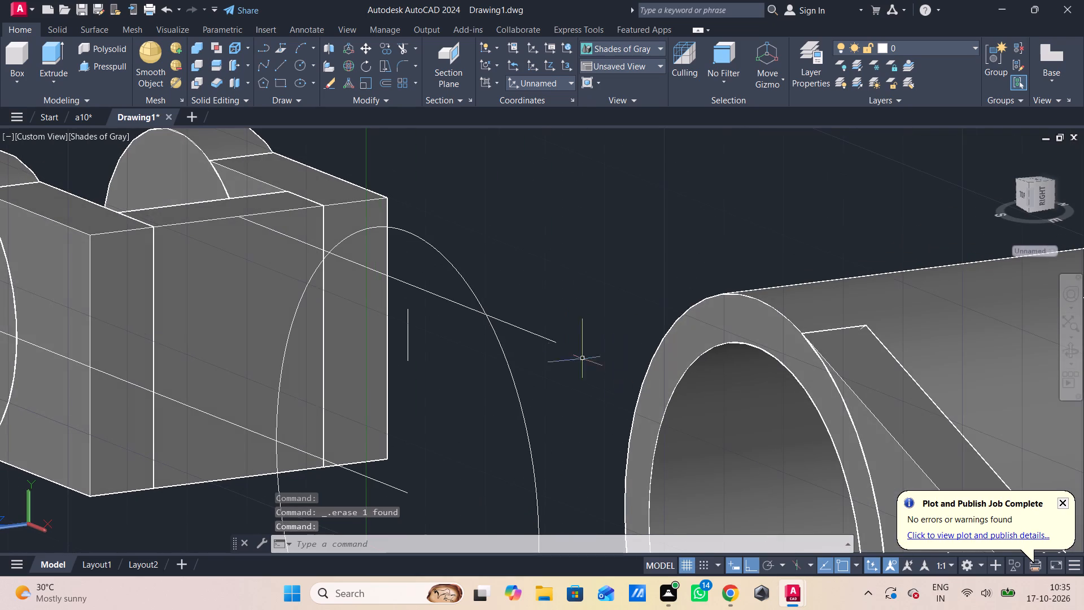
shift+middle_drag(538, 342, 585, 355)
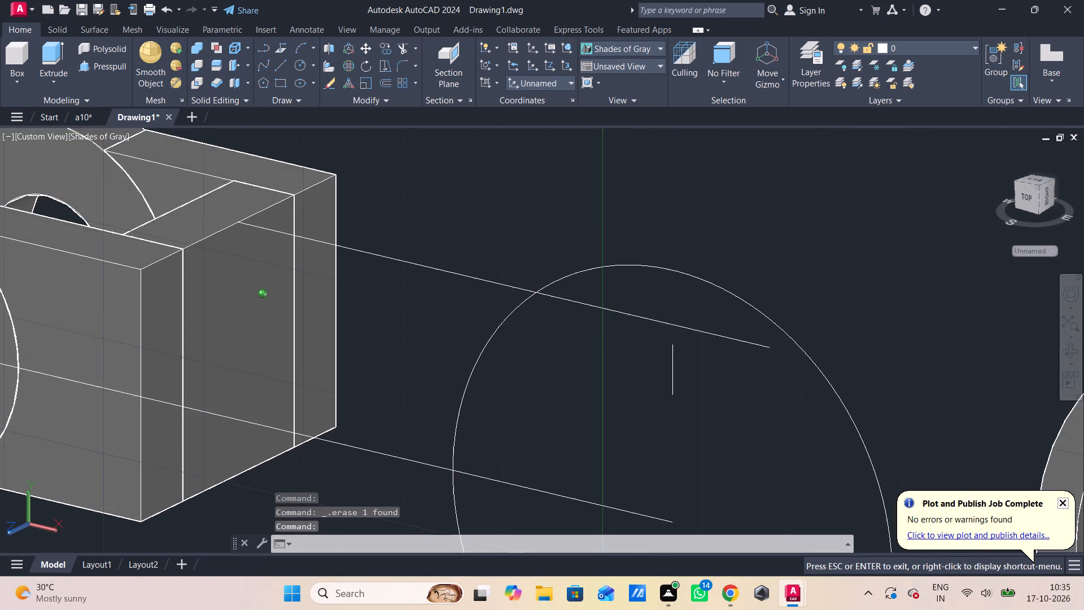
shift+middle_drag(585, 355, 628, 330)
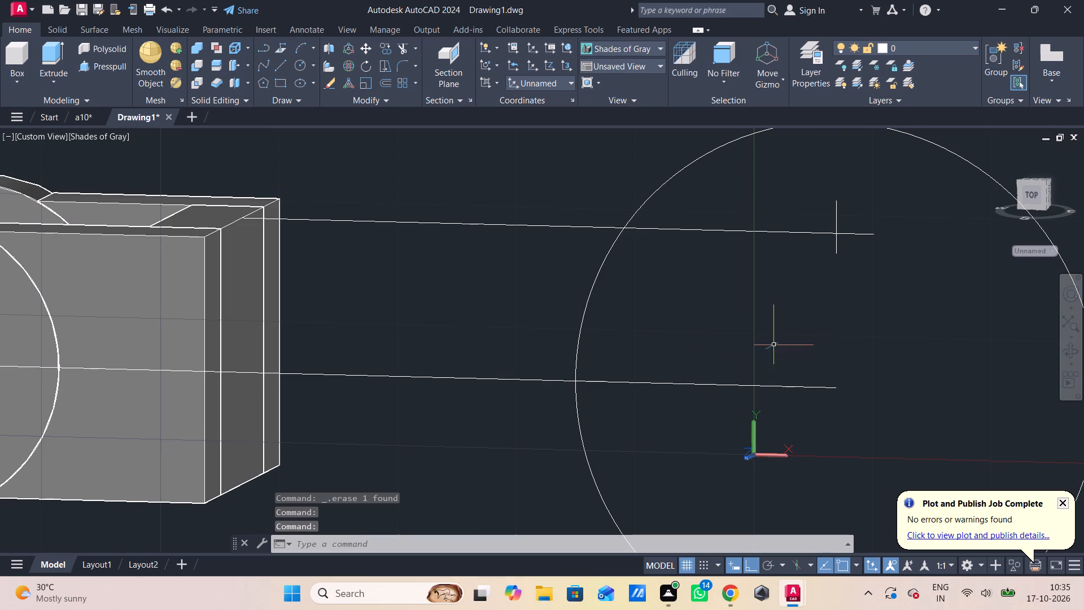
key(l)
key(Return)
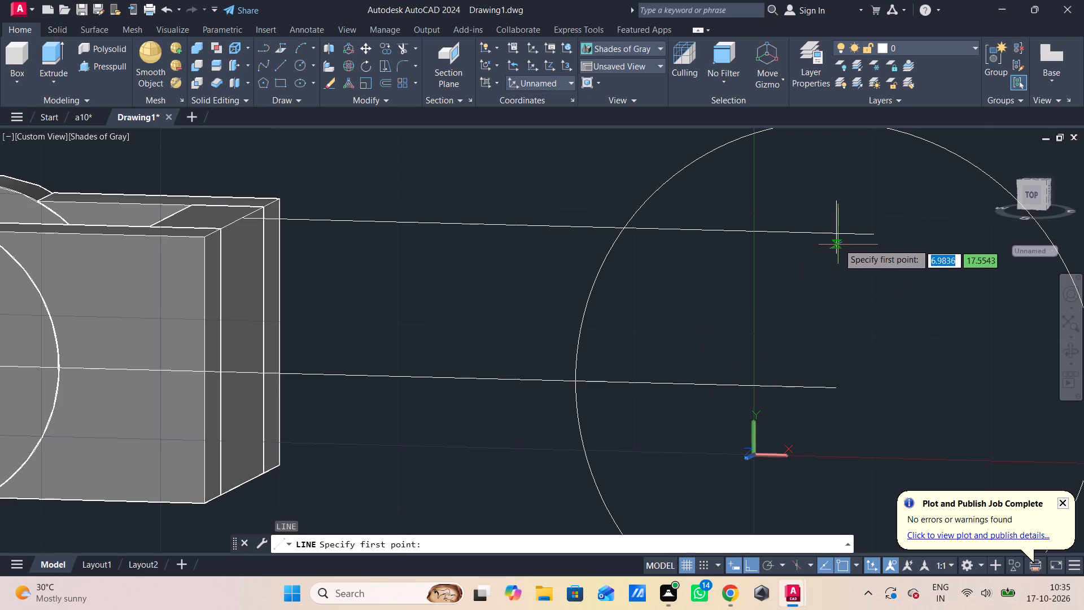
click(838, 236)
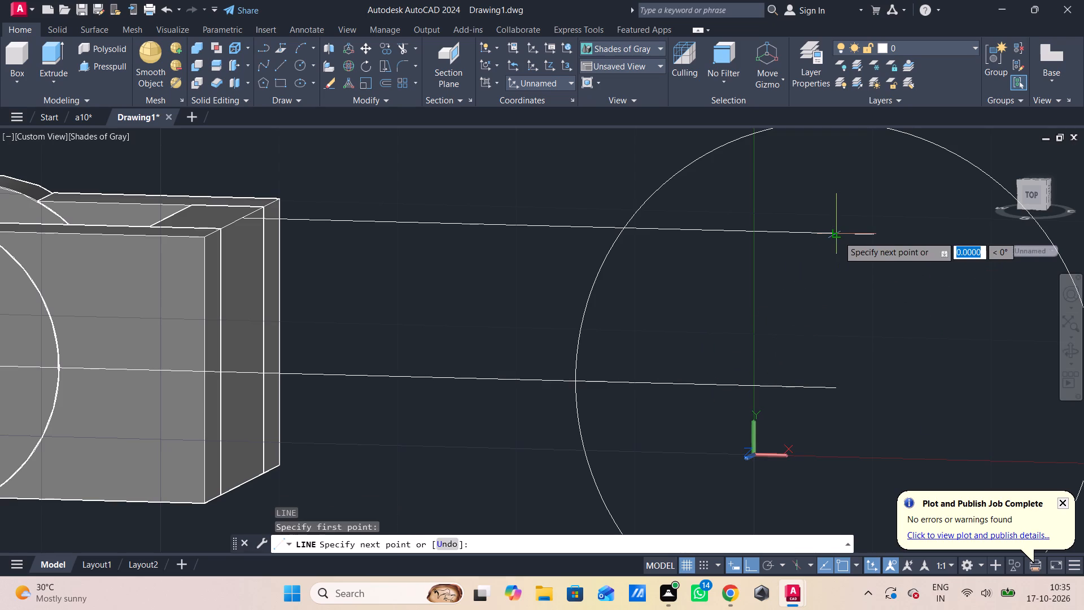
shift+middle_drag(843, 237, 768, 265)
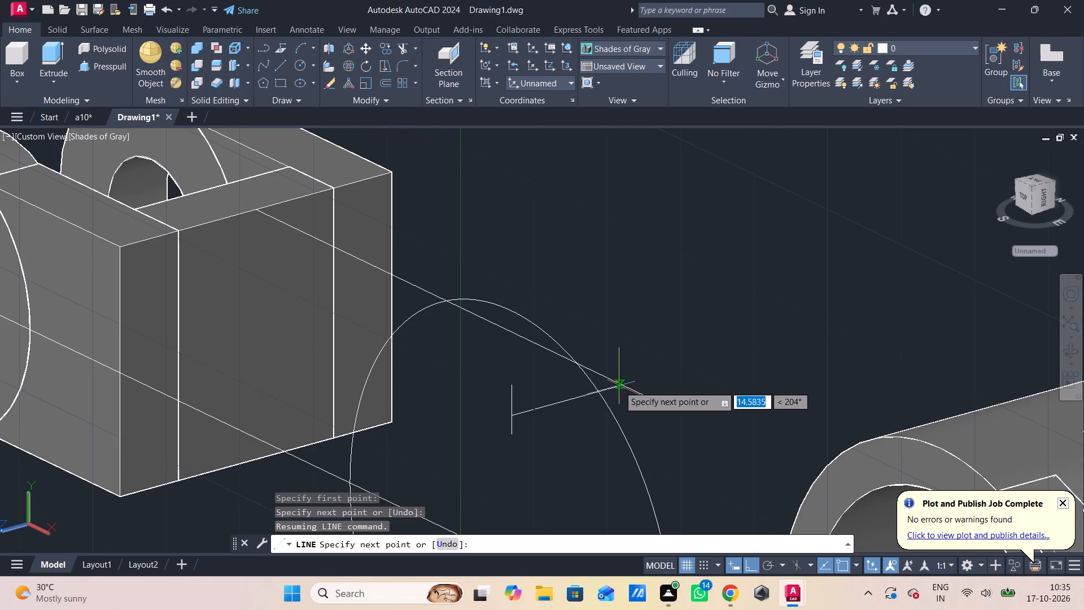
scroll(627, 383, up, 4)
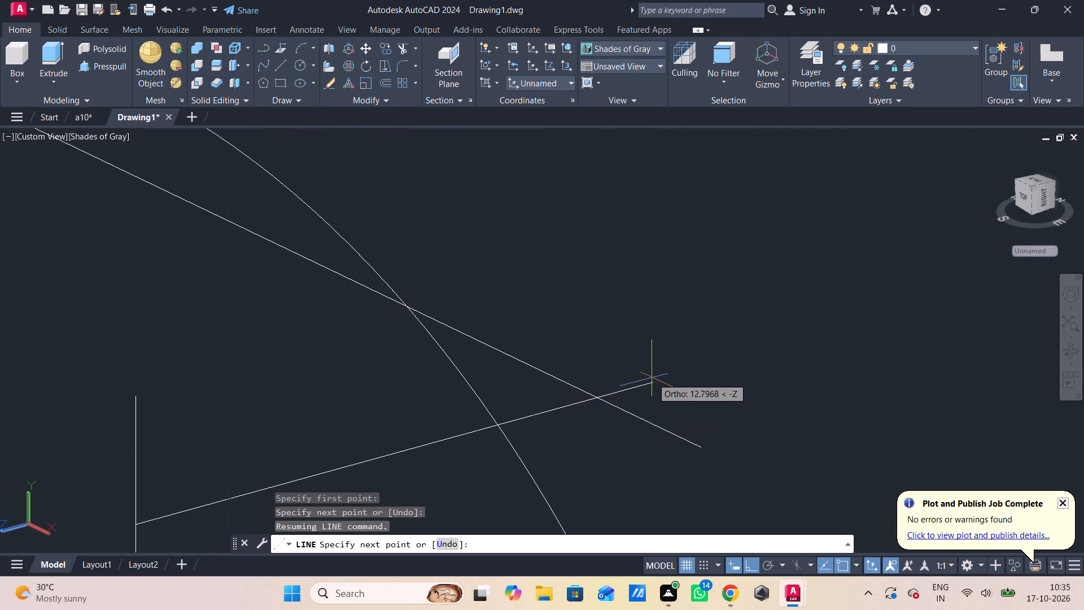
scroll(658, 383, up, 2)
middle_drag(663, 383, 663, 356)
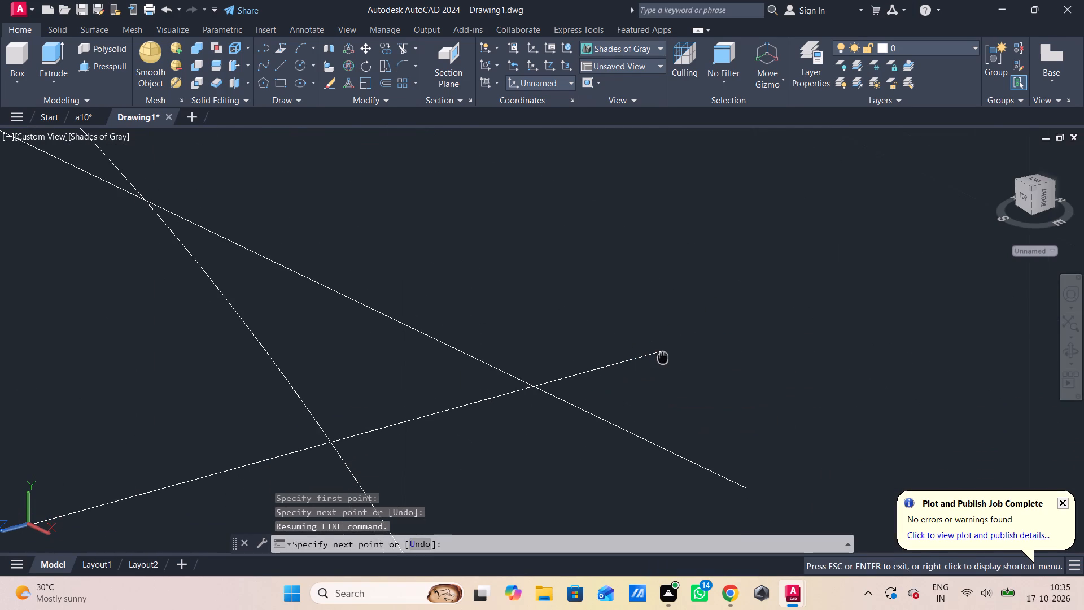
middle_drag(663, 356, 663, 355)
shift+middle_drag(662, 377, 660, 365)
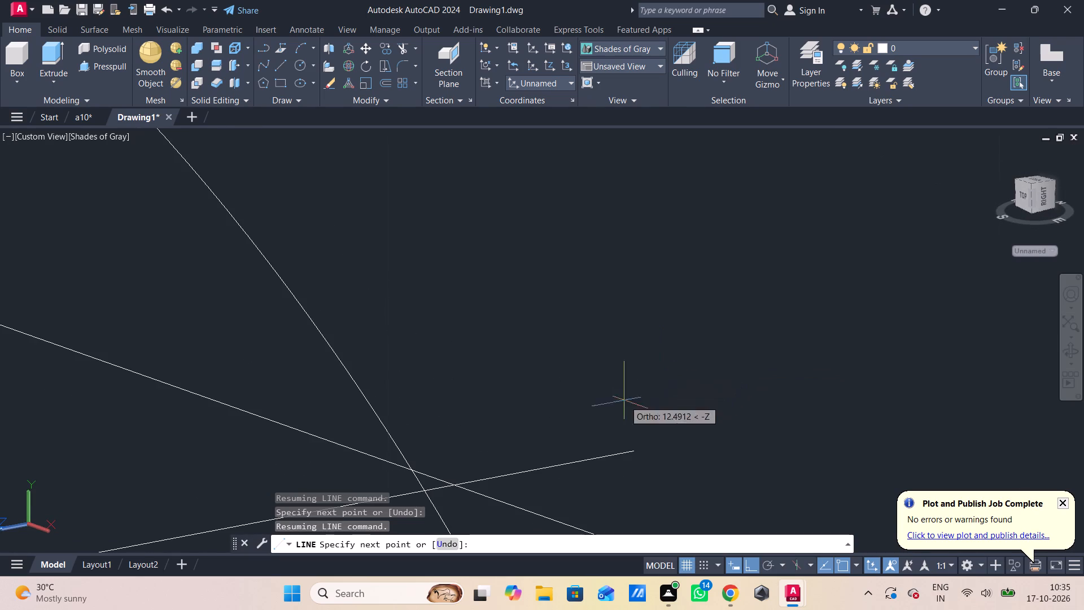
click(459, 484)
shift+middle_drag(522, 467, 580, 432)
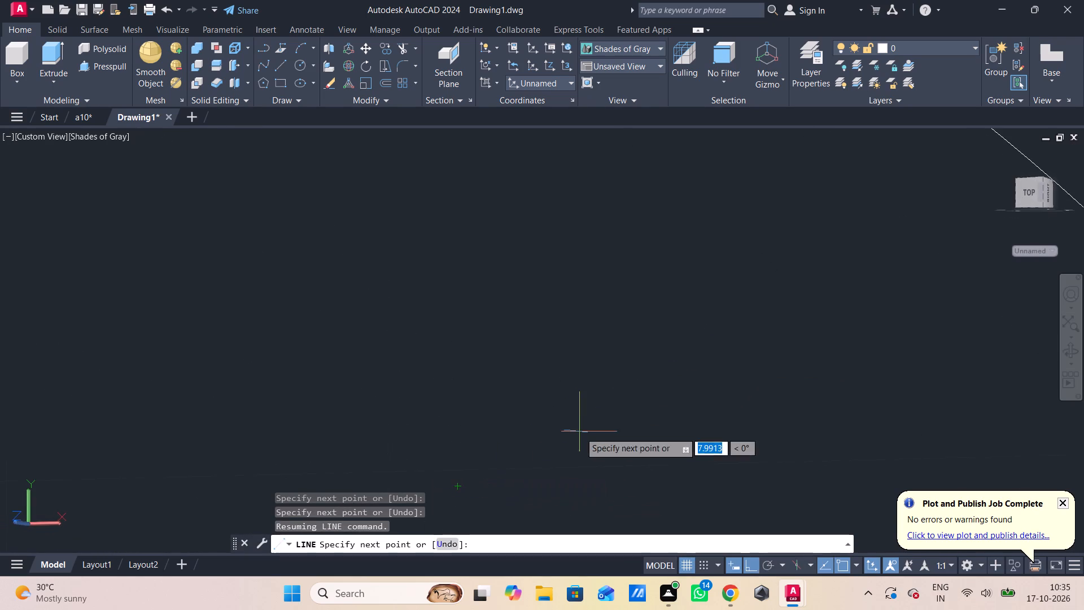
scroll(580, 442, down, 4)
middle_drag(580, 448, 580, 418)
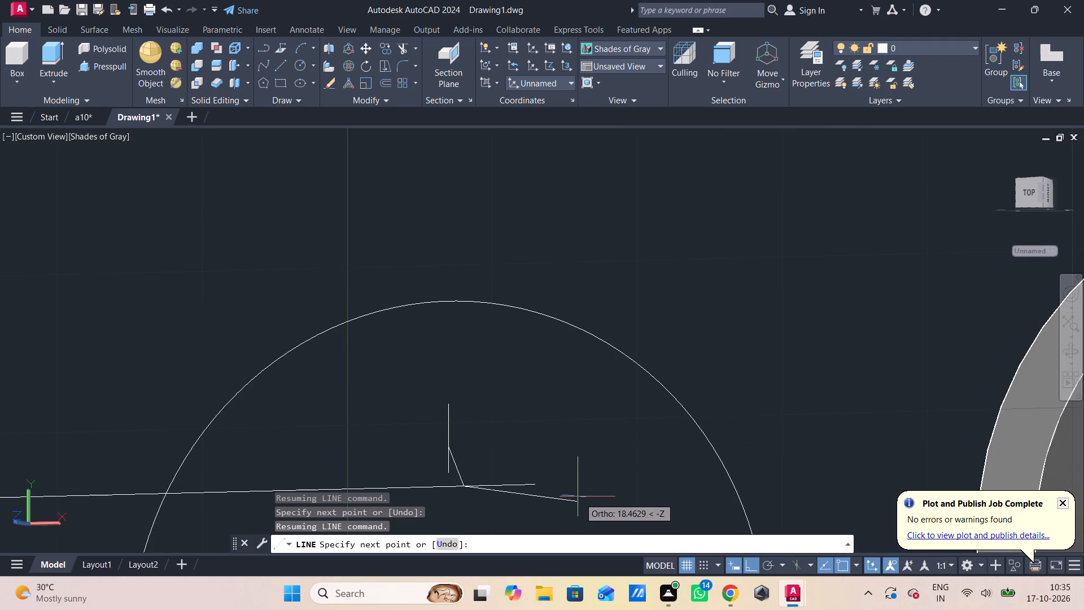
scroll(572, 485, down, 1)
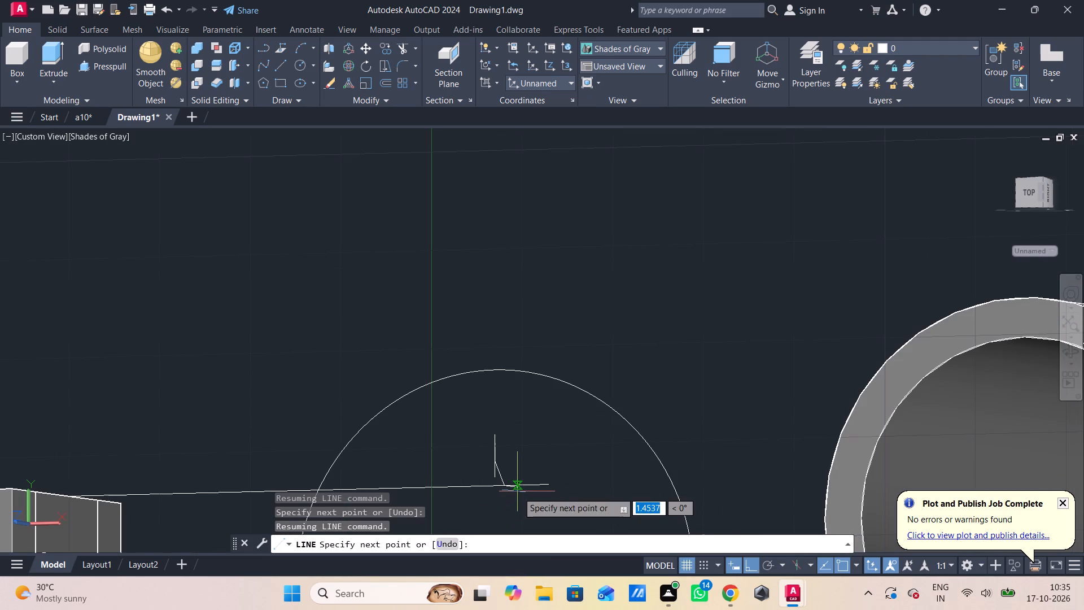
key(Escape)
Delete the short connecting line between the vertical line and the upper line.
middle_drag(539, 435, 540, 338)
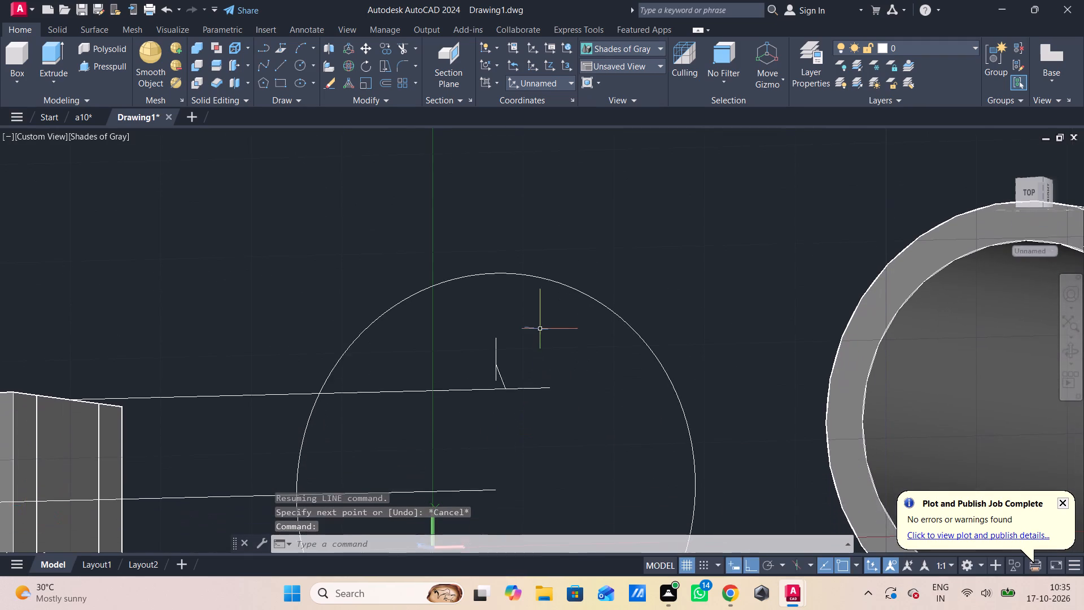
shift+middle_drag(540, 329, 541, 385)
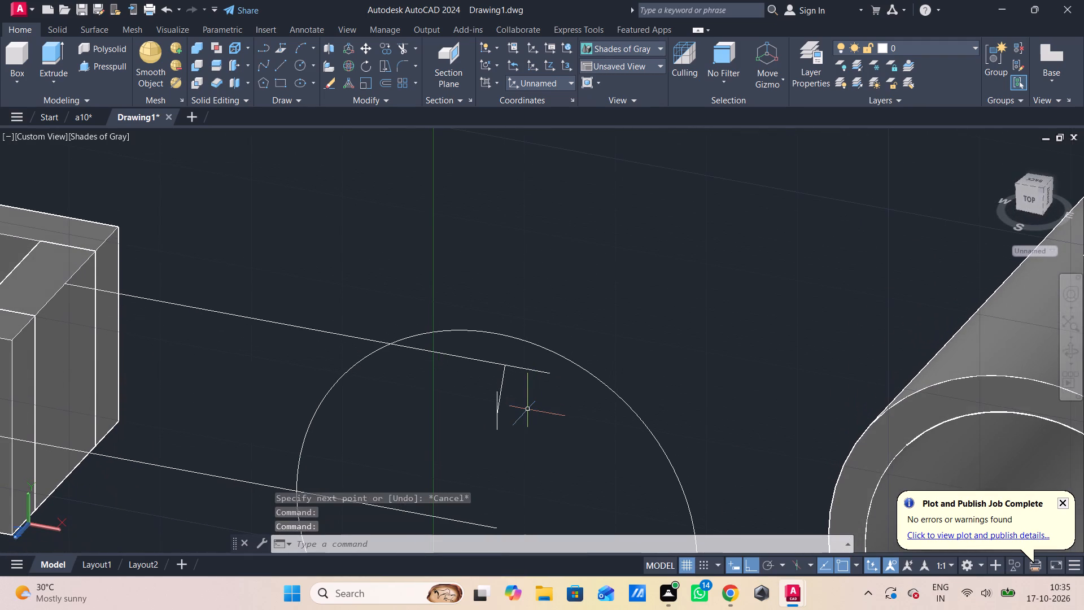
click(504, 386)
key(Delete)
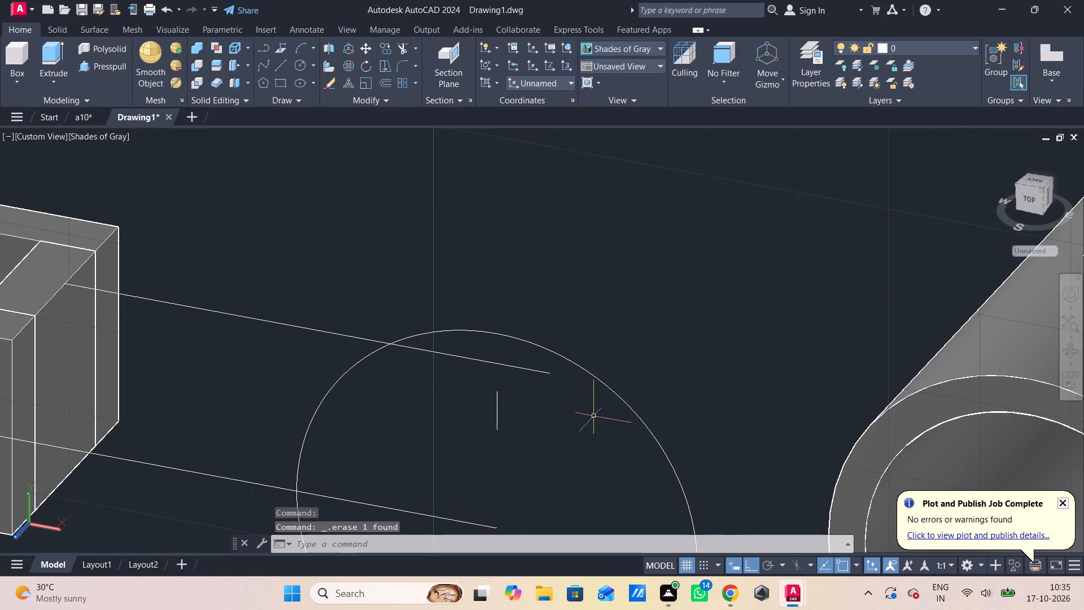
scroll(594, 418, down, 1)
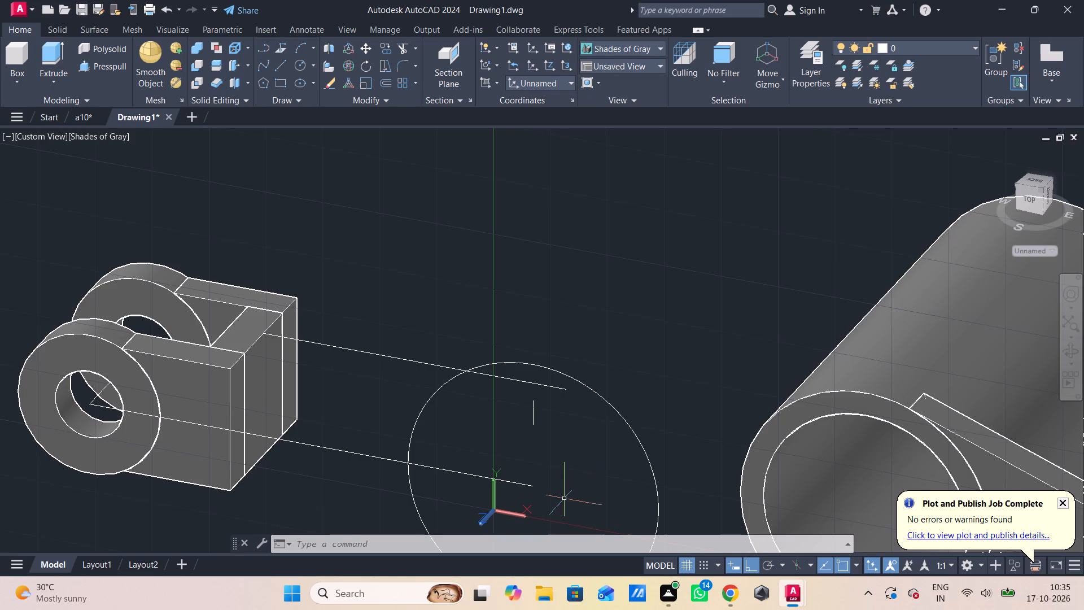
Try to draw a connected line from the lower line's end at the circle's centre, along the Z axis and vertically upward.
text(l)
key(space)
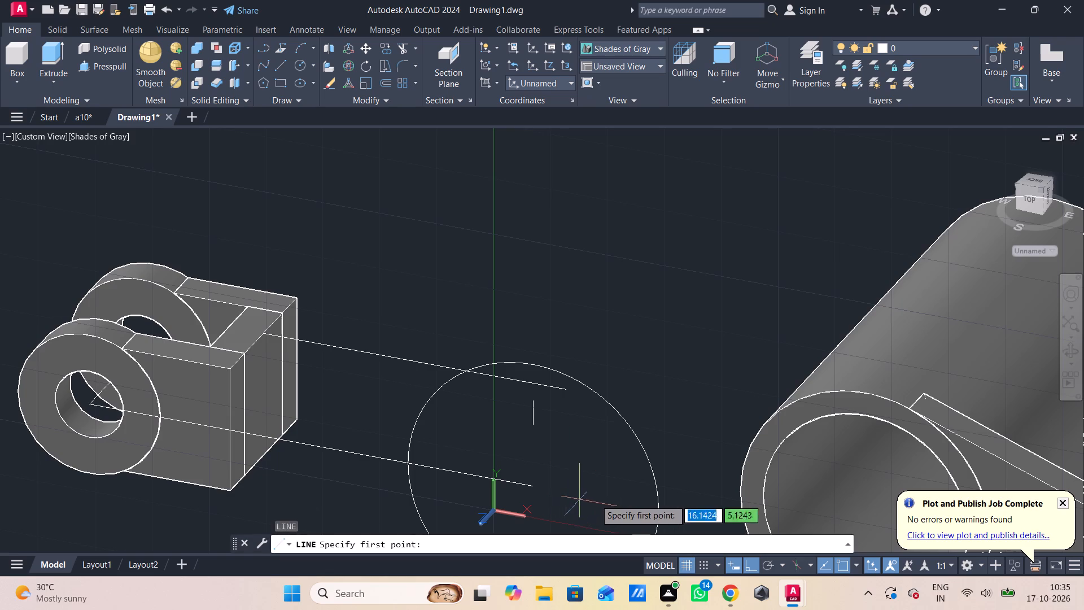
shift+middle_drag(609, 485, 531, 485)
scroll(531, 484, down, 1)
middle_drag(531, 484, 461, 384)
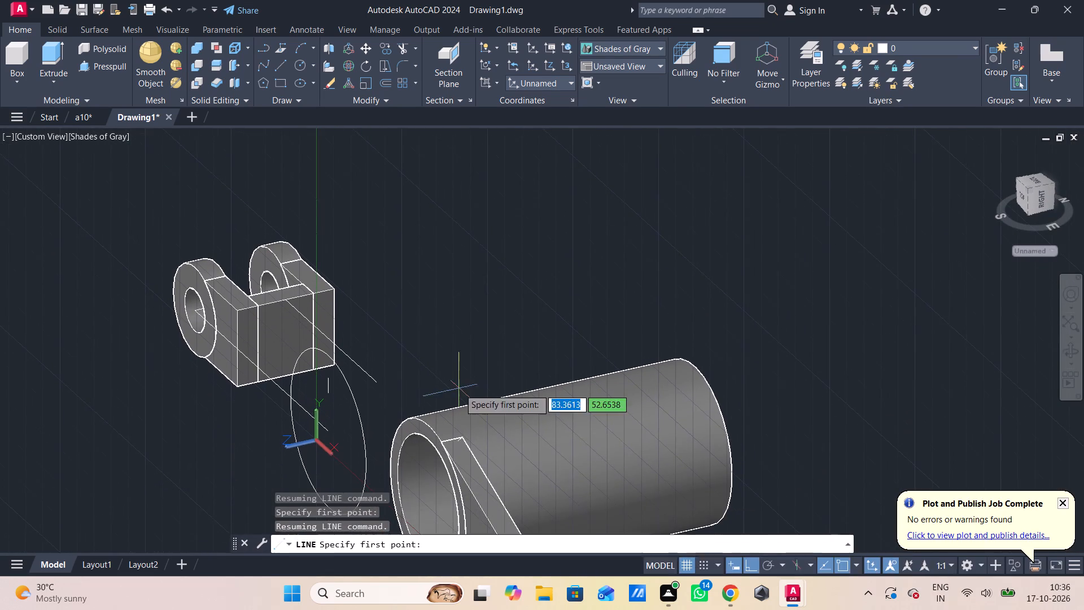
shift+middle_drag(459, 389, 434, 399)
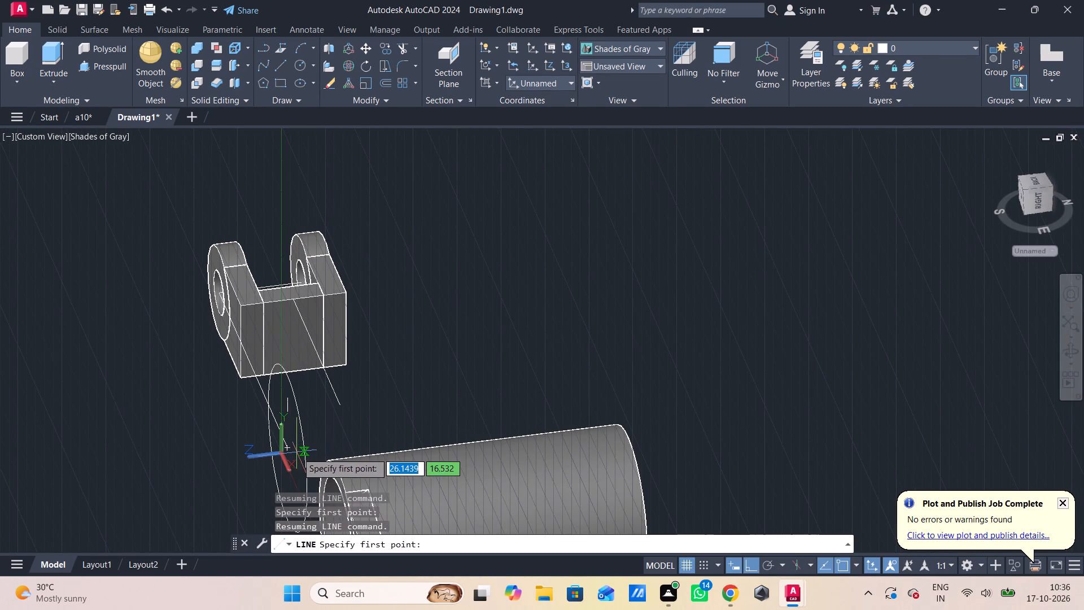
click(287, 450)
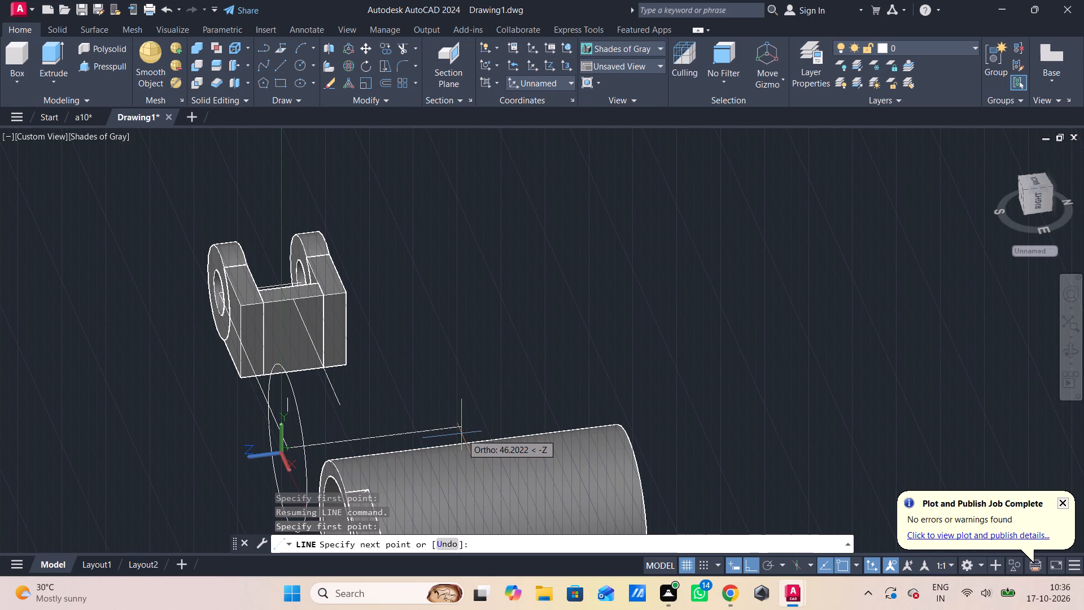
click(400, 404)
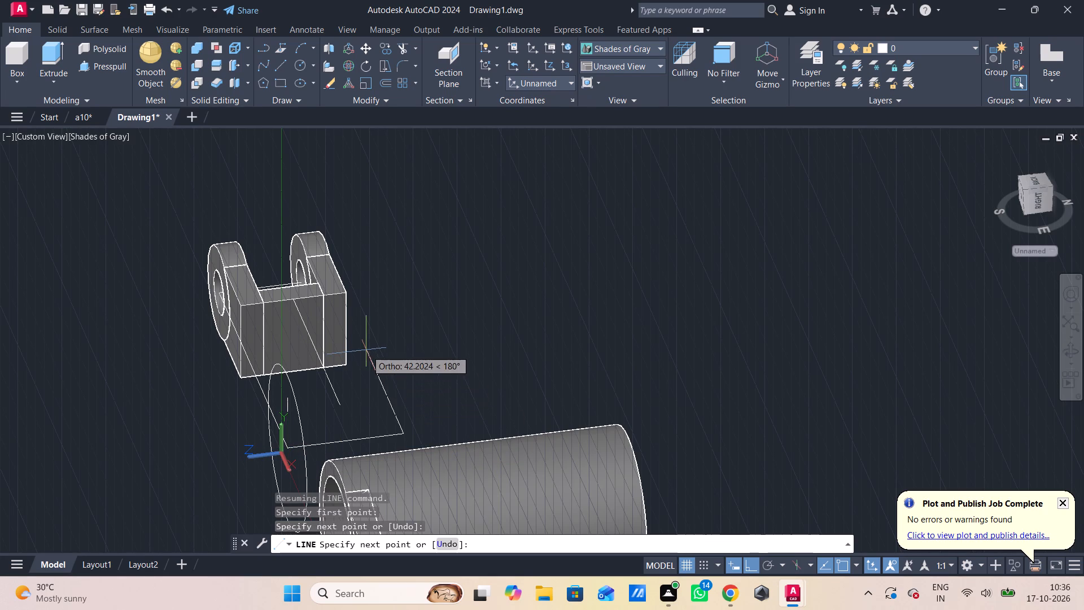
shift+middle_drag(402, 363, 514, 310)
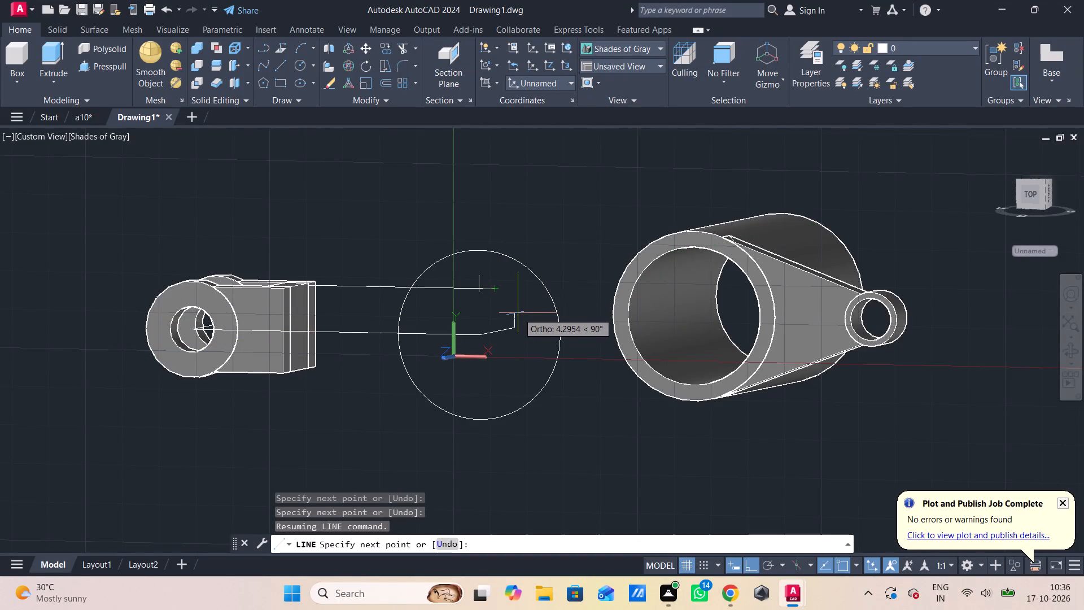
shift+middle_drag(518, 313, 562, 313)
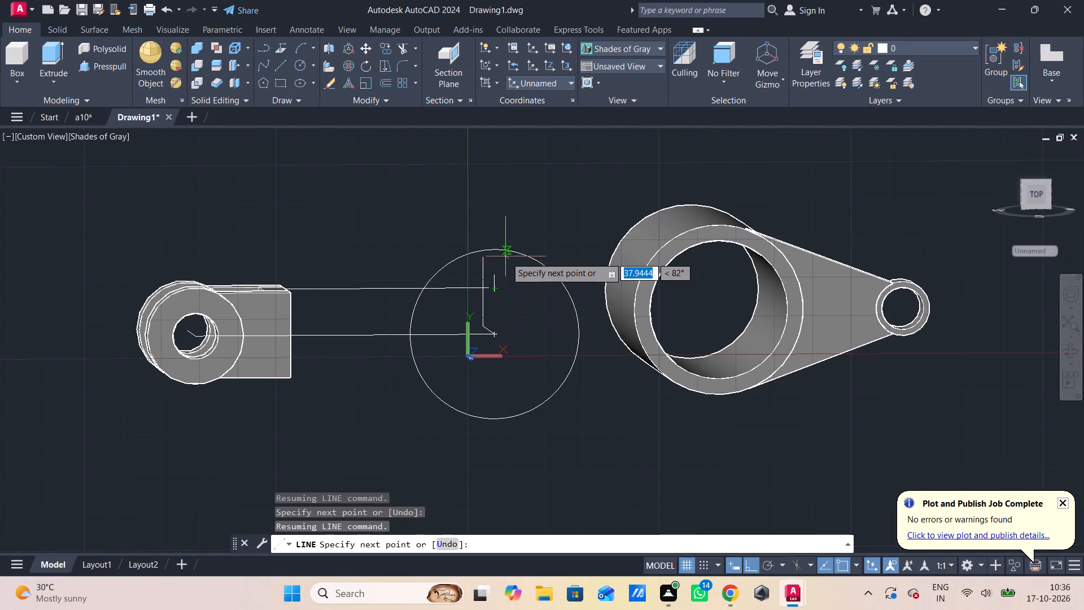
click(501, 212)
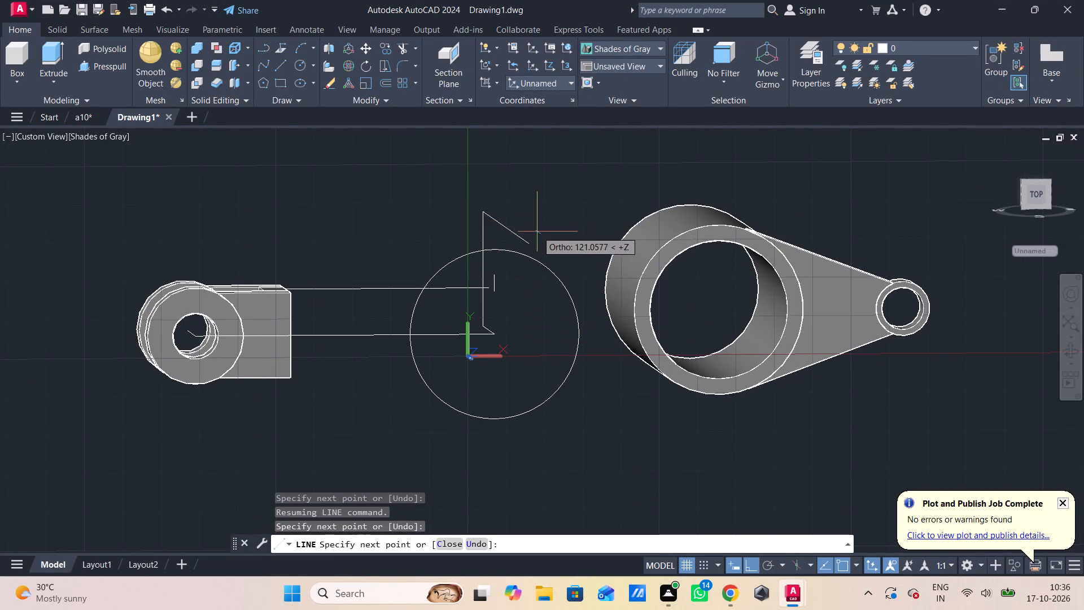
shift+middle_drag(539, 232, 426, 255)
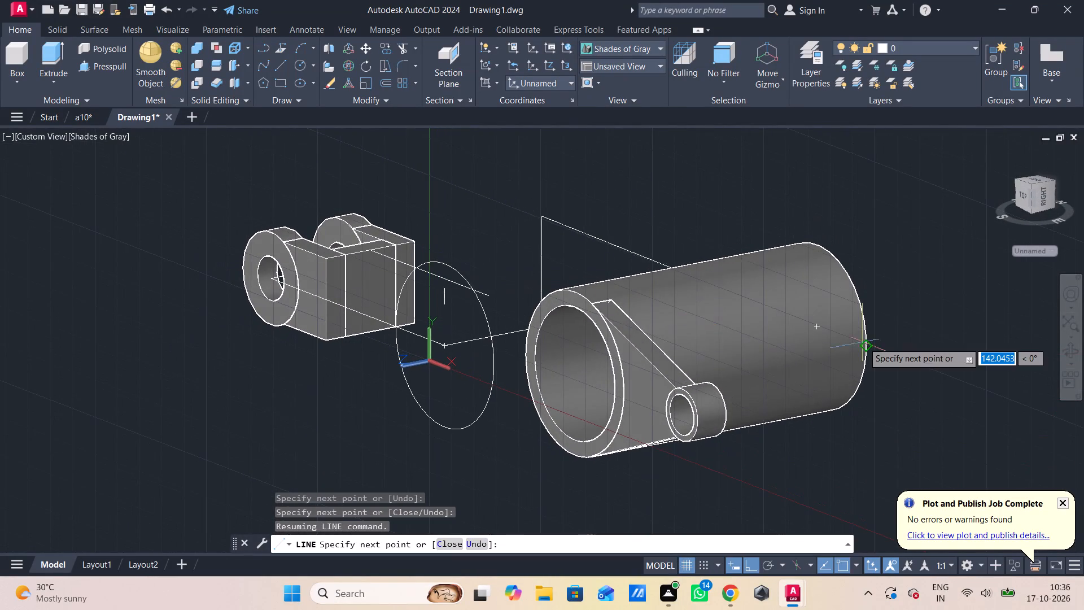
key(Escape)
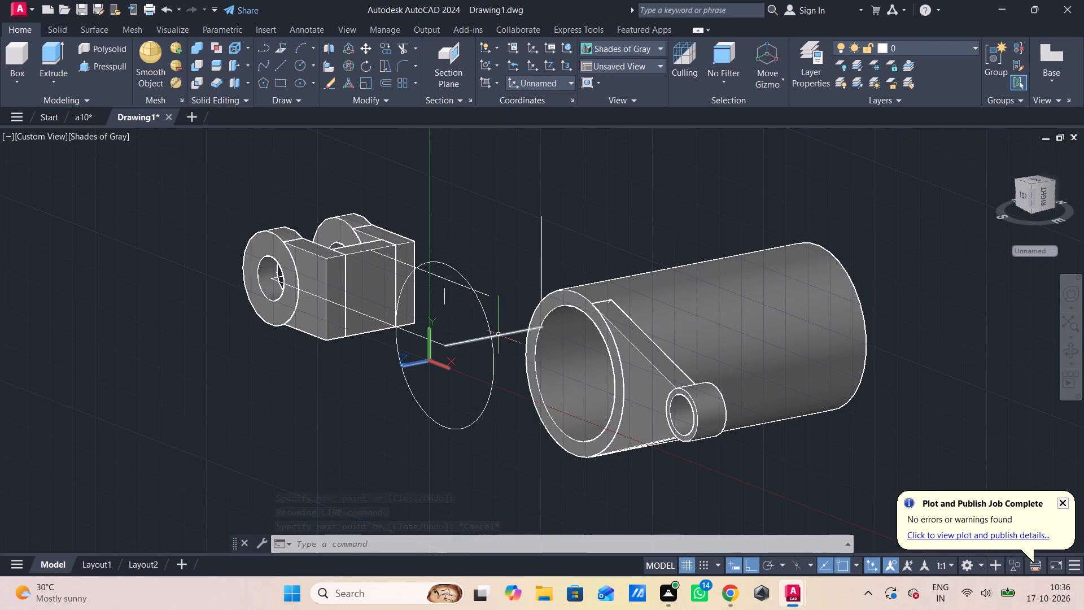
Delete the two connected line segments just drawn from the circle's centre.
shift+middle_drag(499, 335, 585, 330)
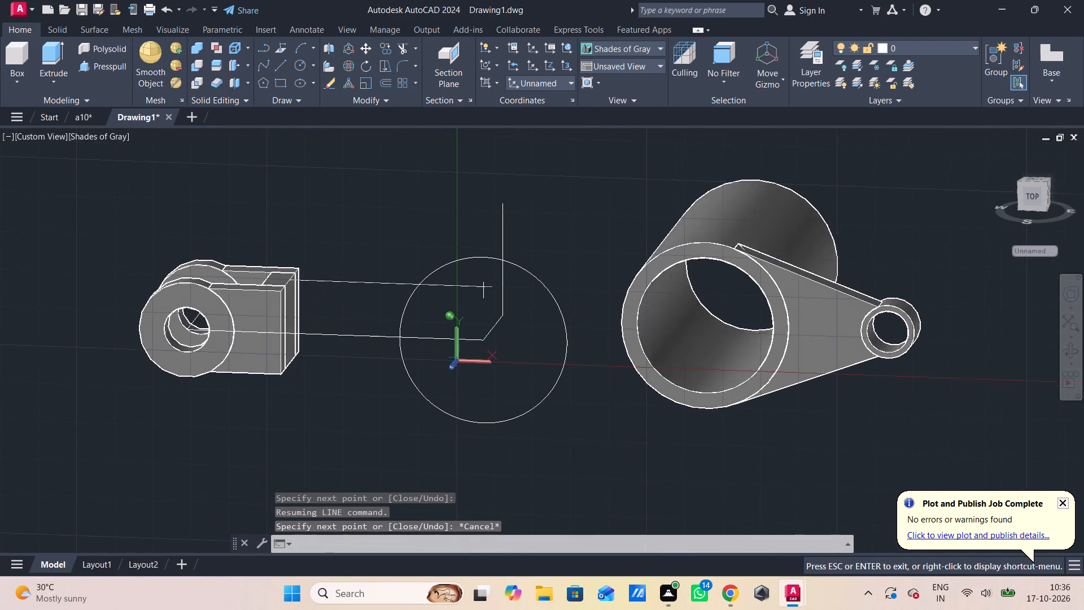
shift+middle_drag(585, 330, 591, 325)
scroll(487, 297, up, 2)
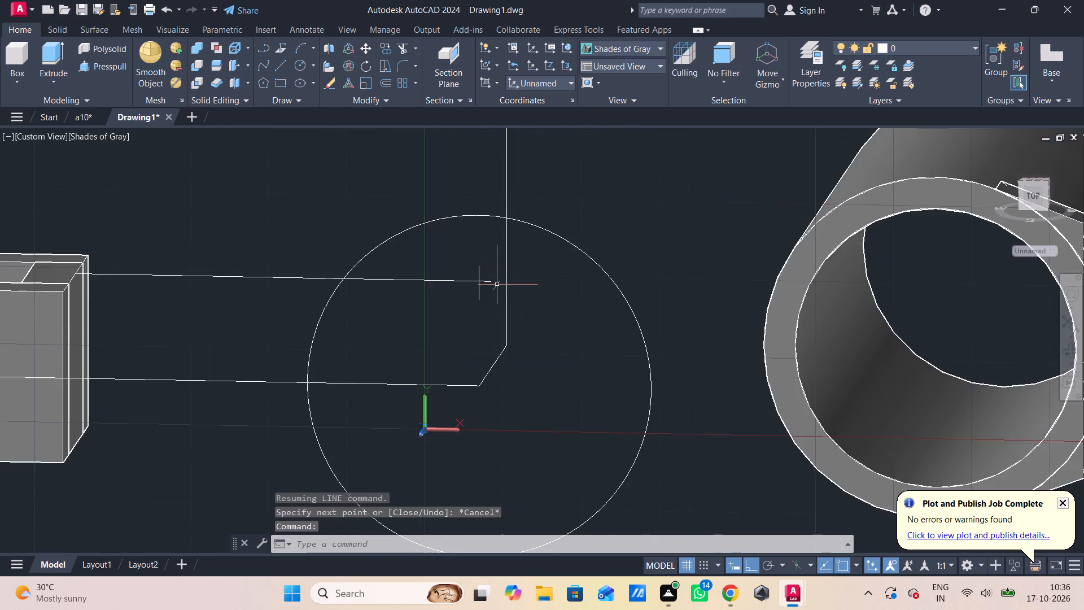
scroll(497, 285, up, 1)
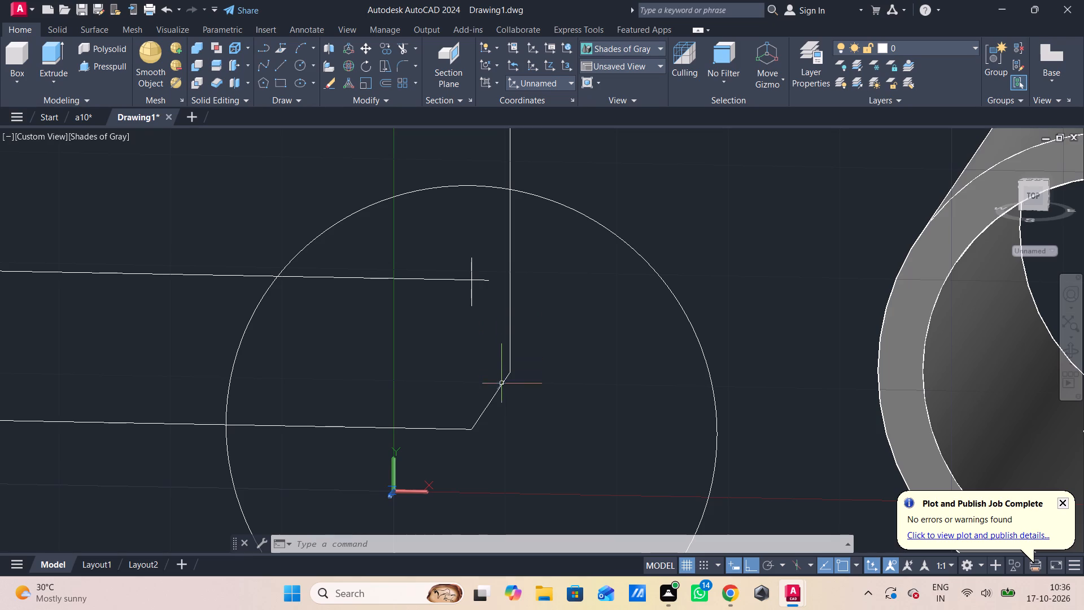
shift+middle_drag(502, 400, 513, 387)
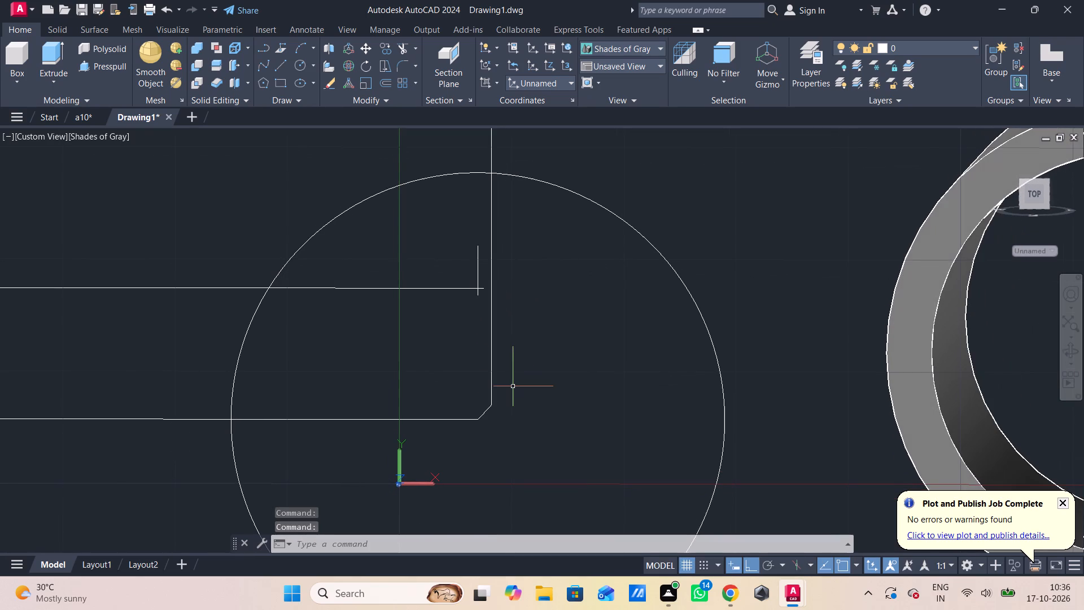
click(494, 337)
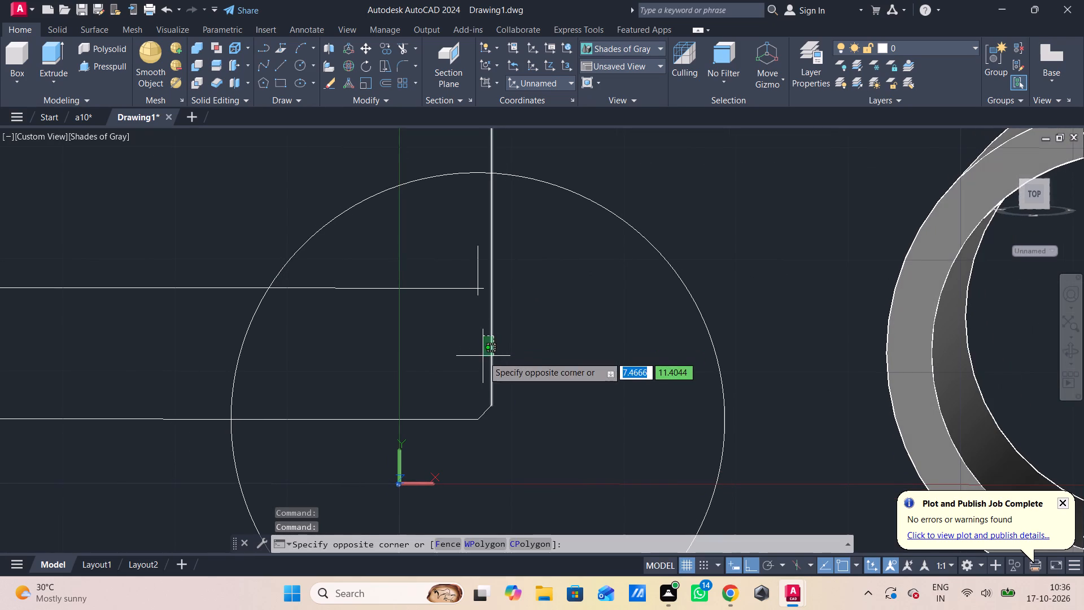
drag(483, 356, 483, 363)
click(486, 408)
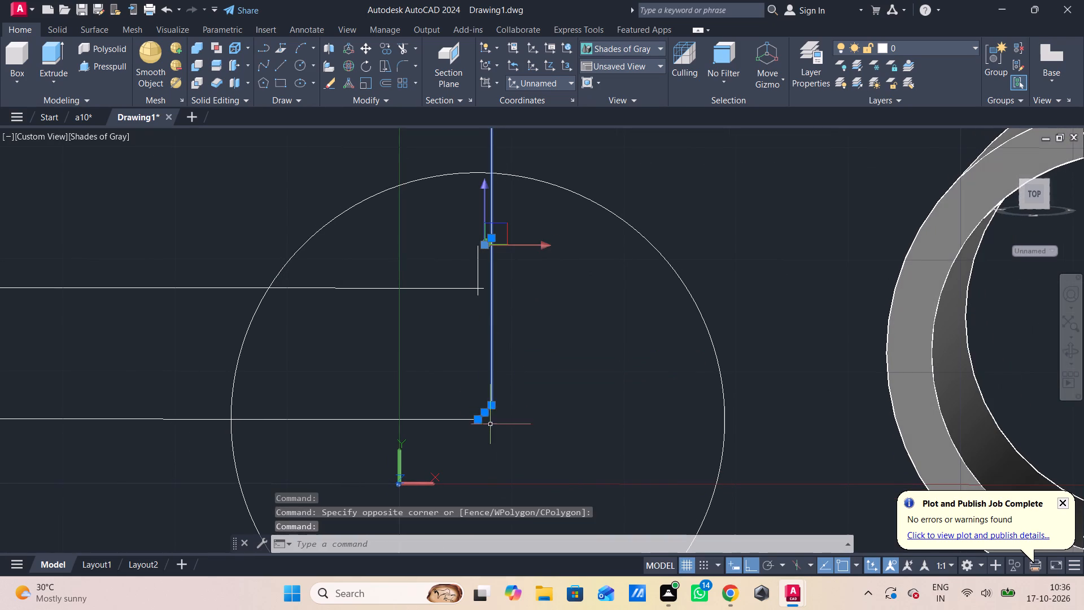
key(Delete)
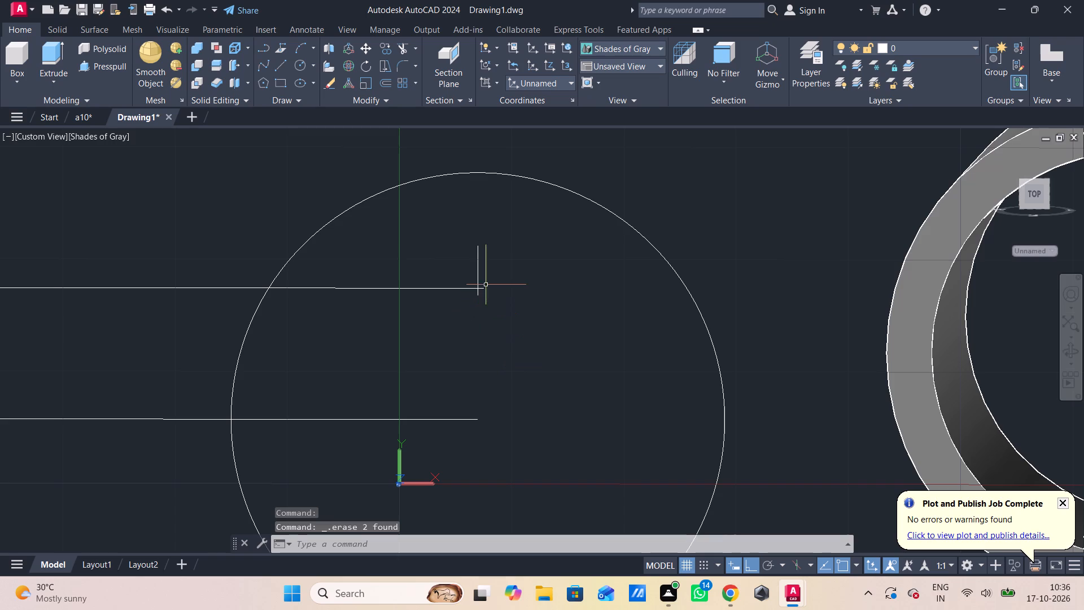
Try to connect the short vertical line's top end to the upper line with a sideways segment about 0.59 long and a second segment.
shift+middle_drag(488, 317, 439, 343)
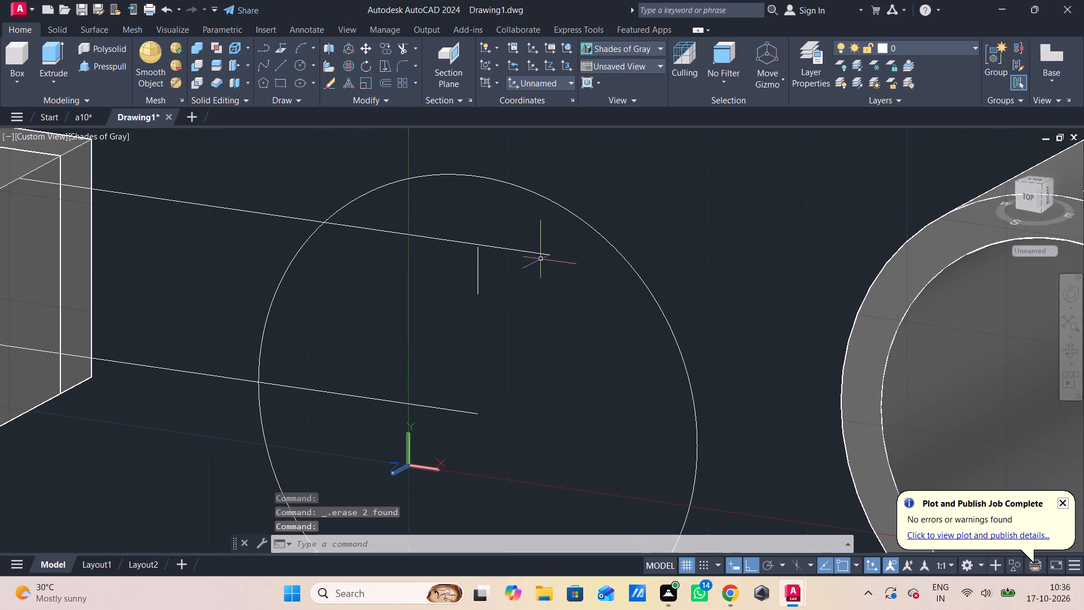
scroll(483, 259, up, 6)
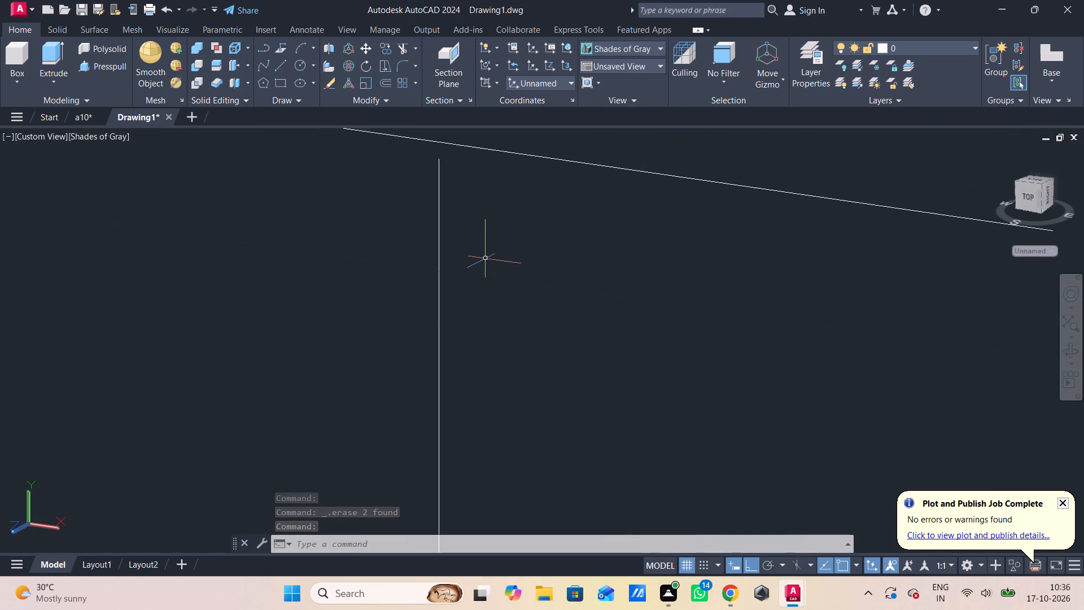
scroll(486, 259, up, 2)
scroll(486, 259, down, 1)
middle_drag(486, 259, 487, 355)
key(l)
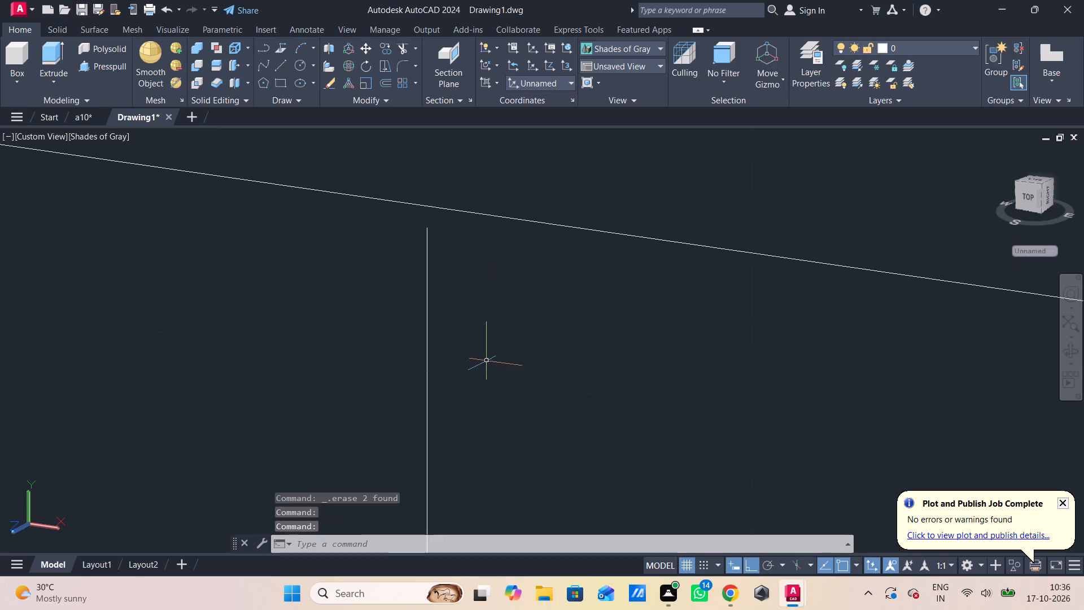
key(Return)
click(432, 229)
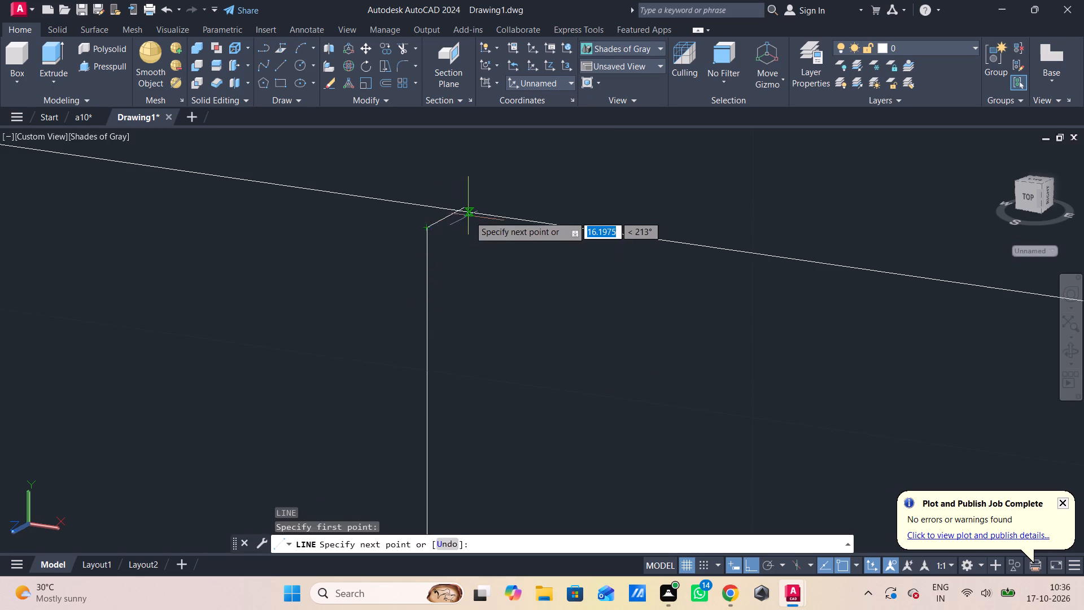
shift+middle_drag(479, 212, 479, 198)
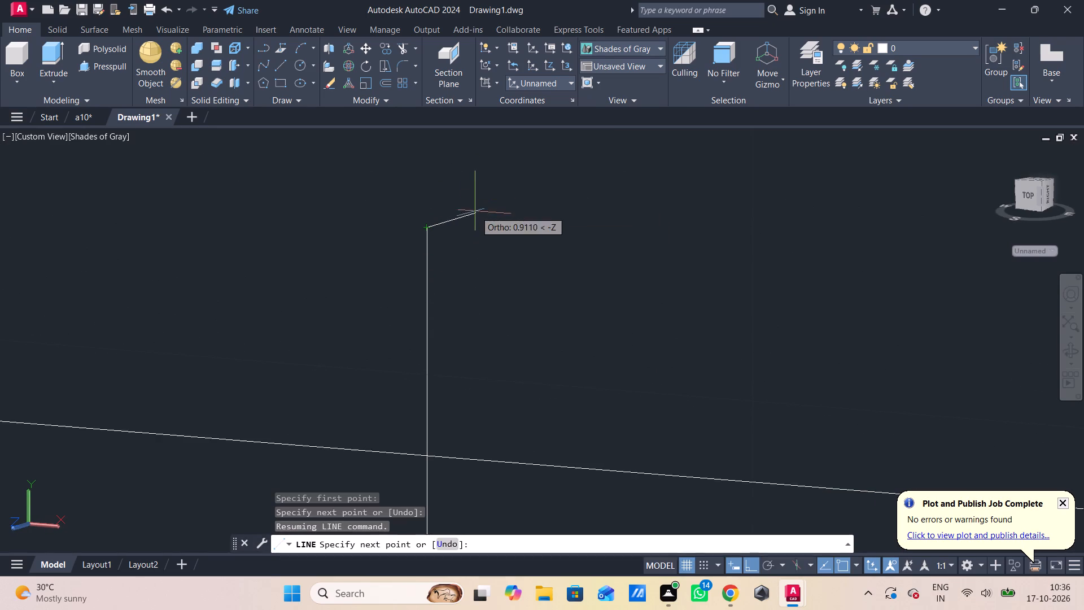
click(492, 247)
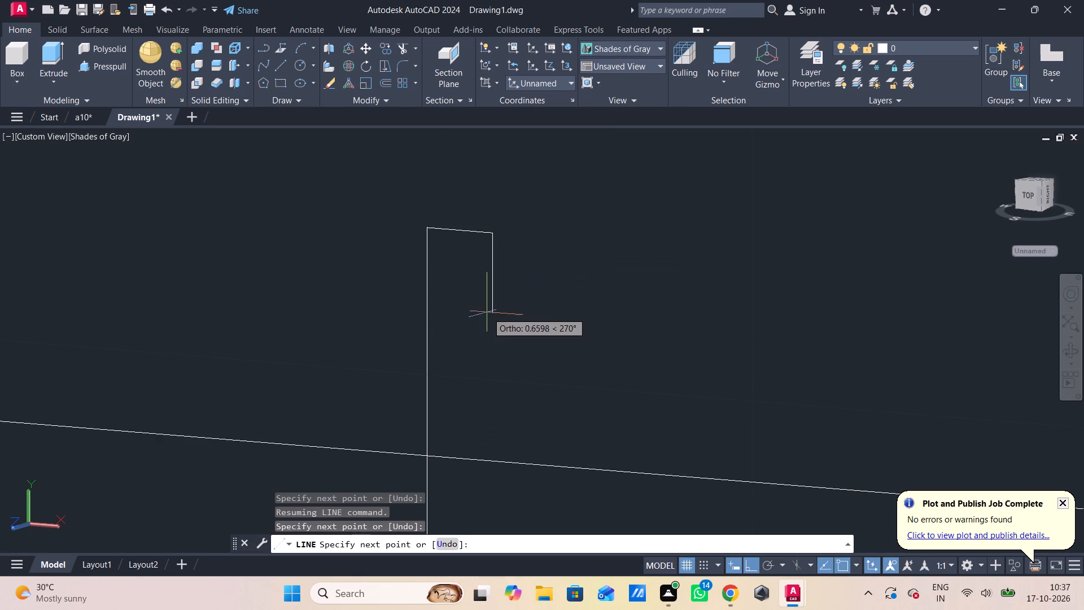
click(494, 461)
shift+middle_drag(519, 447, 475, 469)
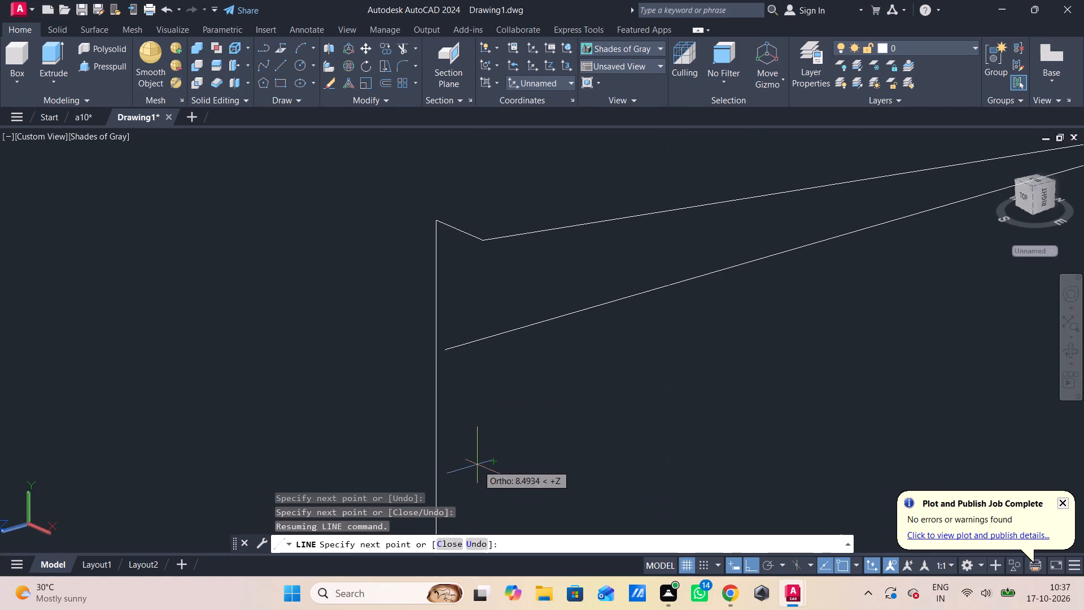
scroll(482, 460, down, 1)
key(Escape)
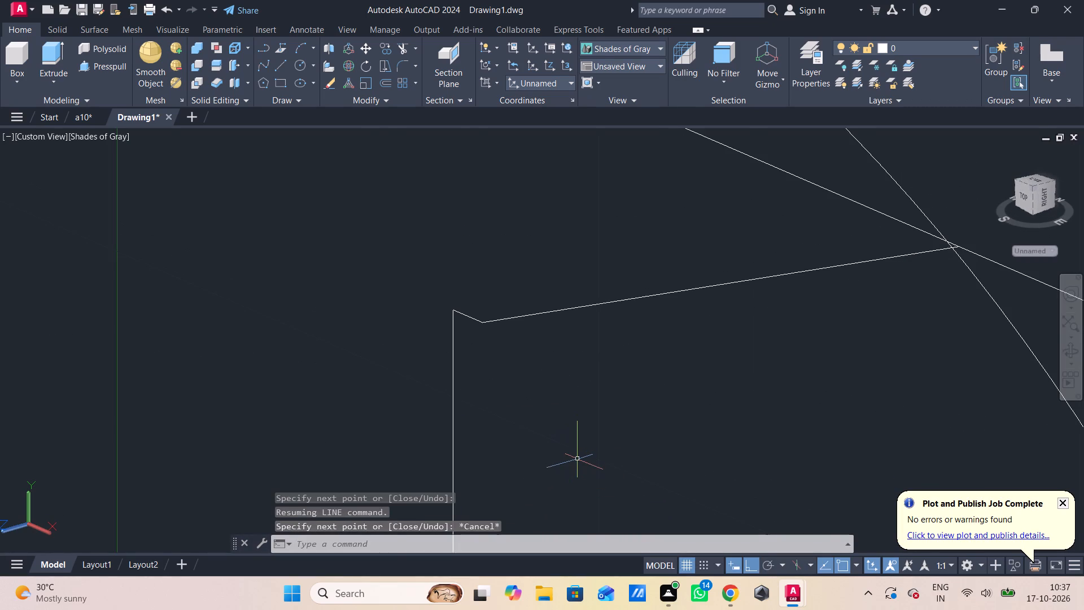
Delete both connecting segments near the upper line together with the short vertical line inside the circle.
scroll(576, 463, down, 2)
shift+middle_drag(577, 464, 646, 451)
scroll(646, 451, down, 2)
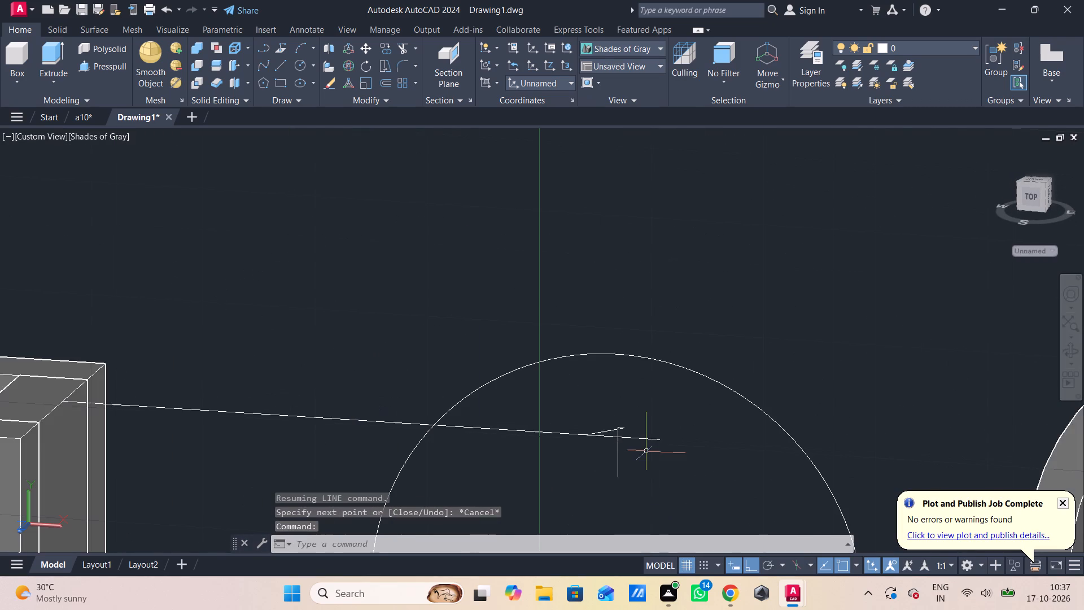
click(605, 432)
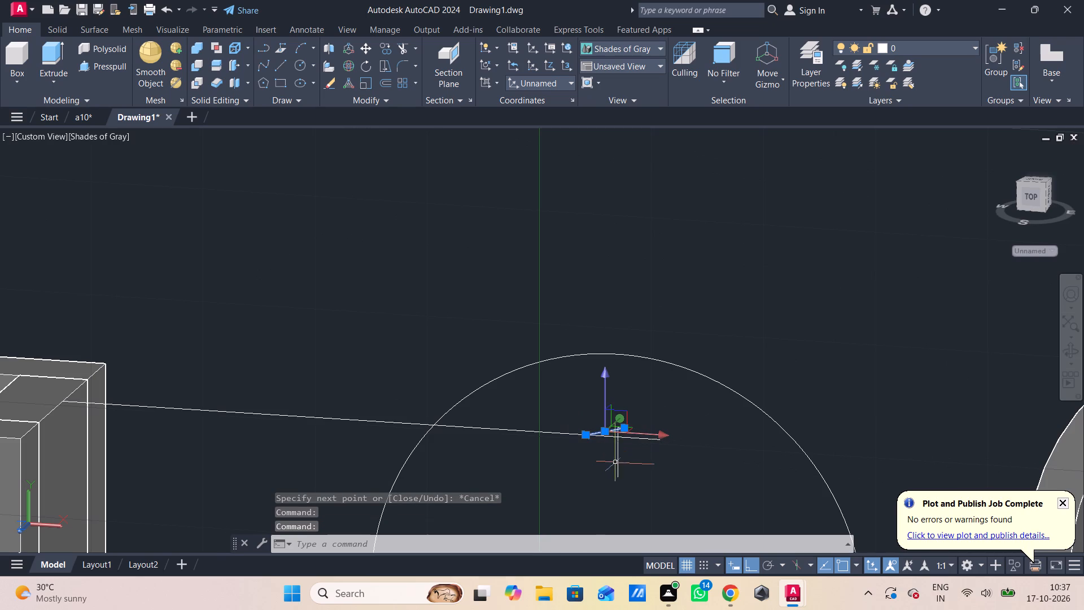
click(618, 461)
key(Delete)
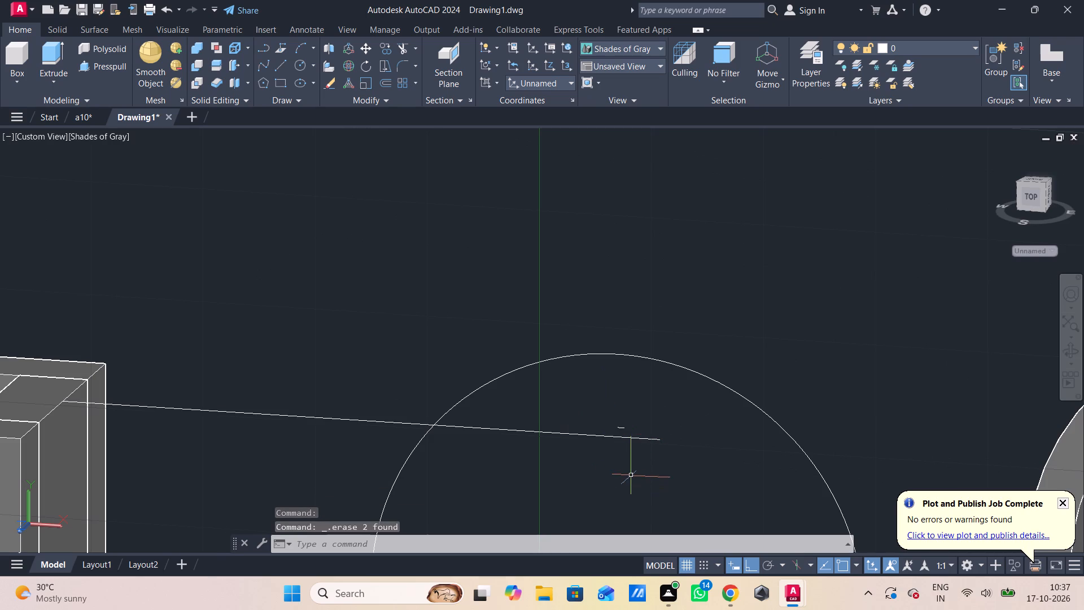
click(623, 426)
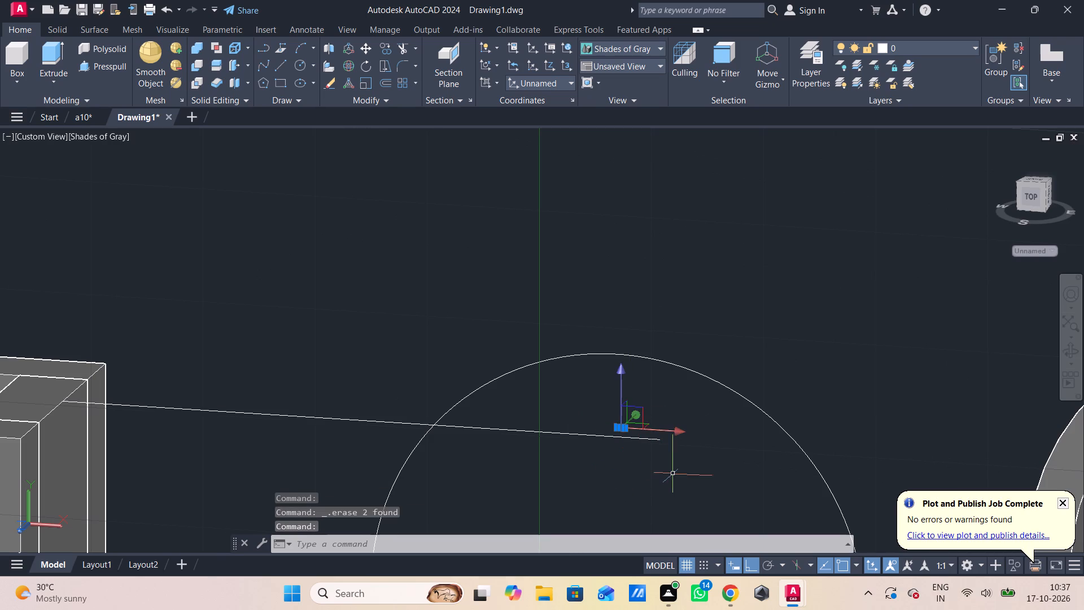
key(Delete)
Measure the aligned distance along the lower construction line from the block's end face to the front lug's hole centre.
scroll(676, 474, down, 3)
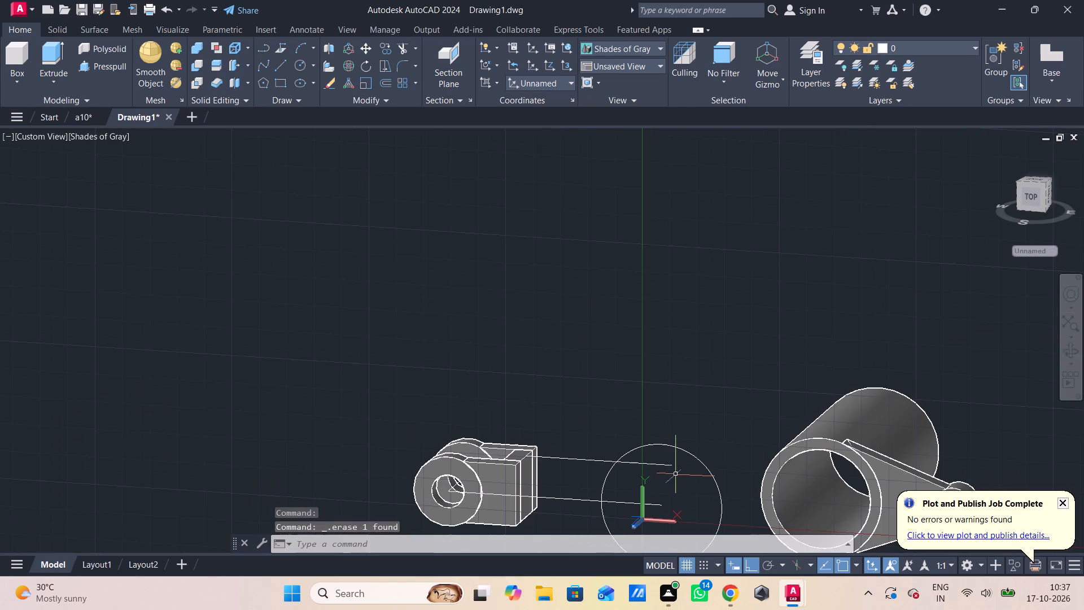
middle_drag(678, 474, 665, 437)
scroll(663, 435, up, 1)
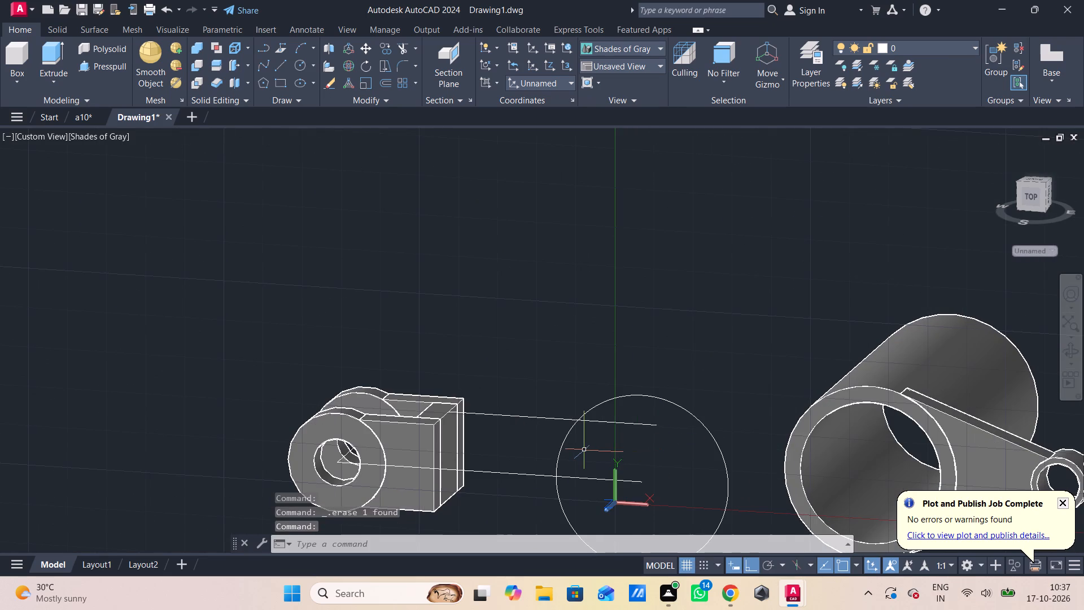
scroll(584, 450, up, 1)
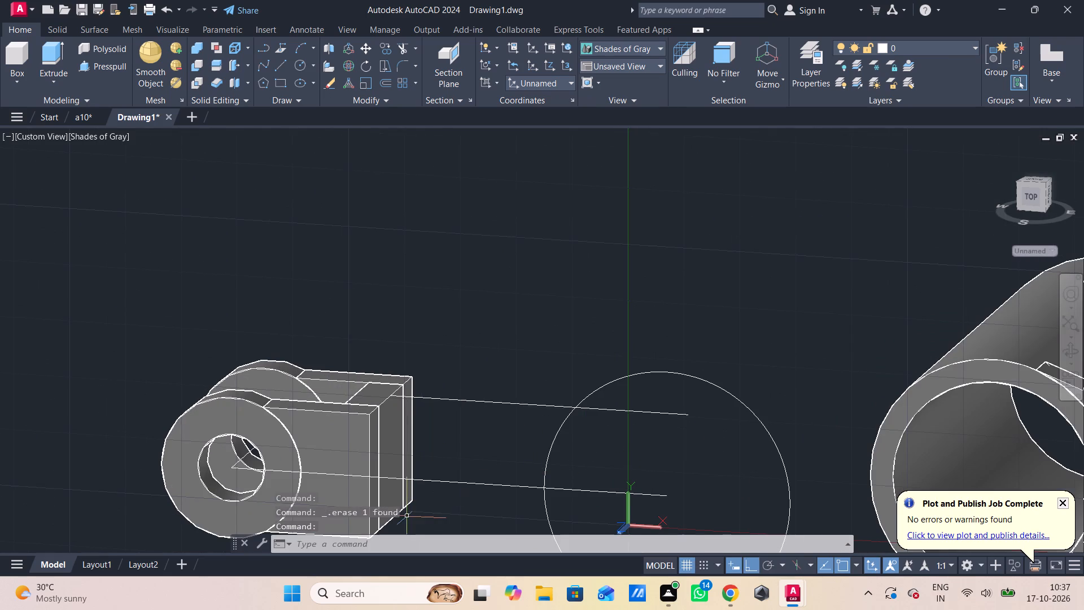
shift+middle_drag(403, 515, 448, 513)
scroll(449, 513, up, 2)
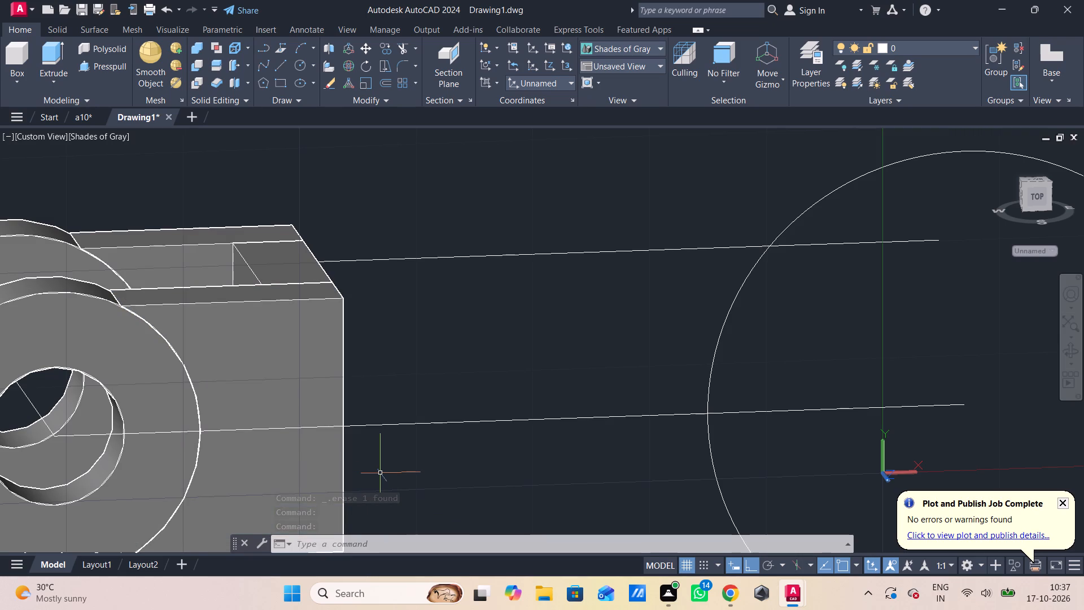
text(dal)
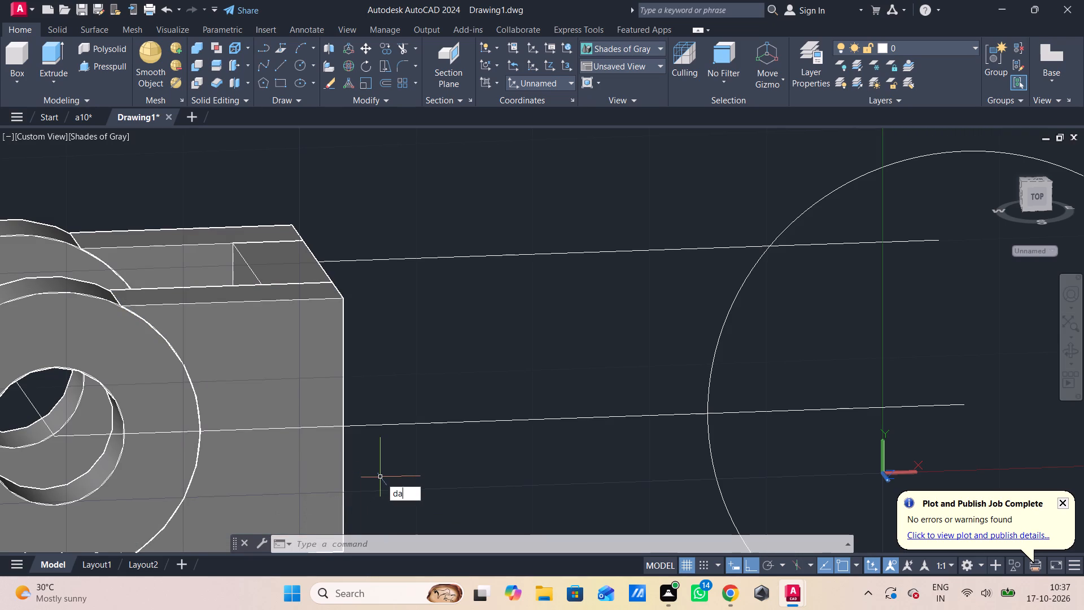
key(space)
click(347, 428)
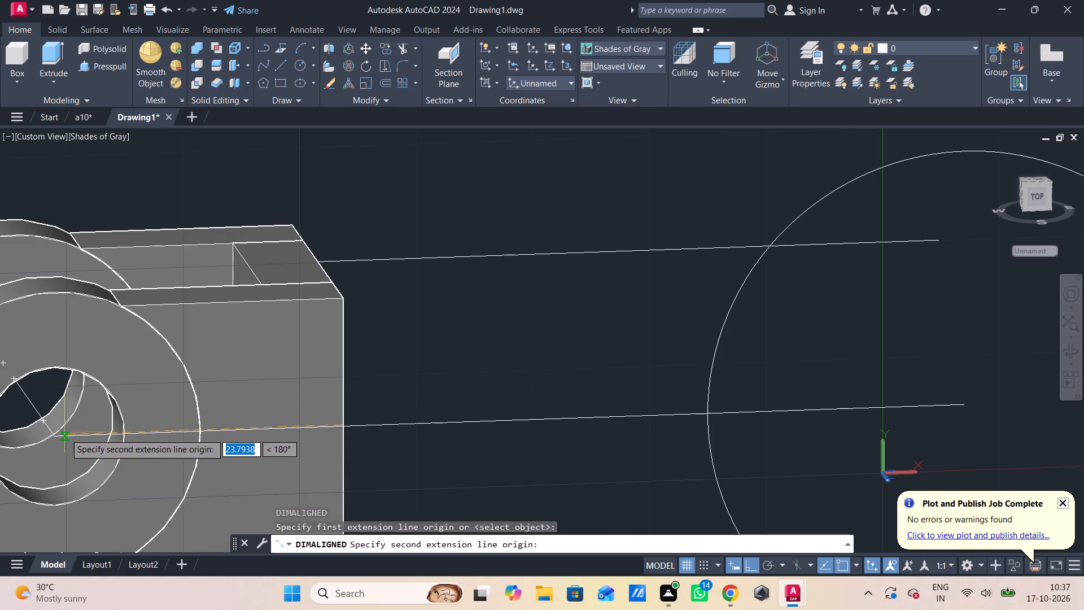
scroll(59, 439, up, 2)
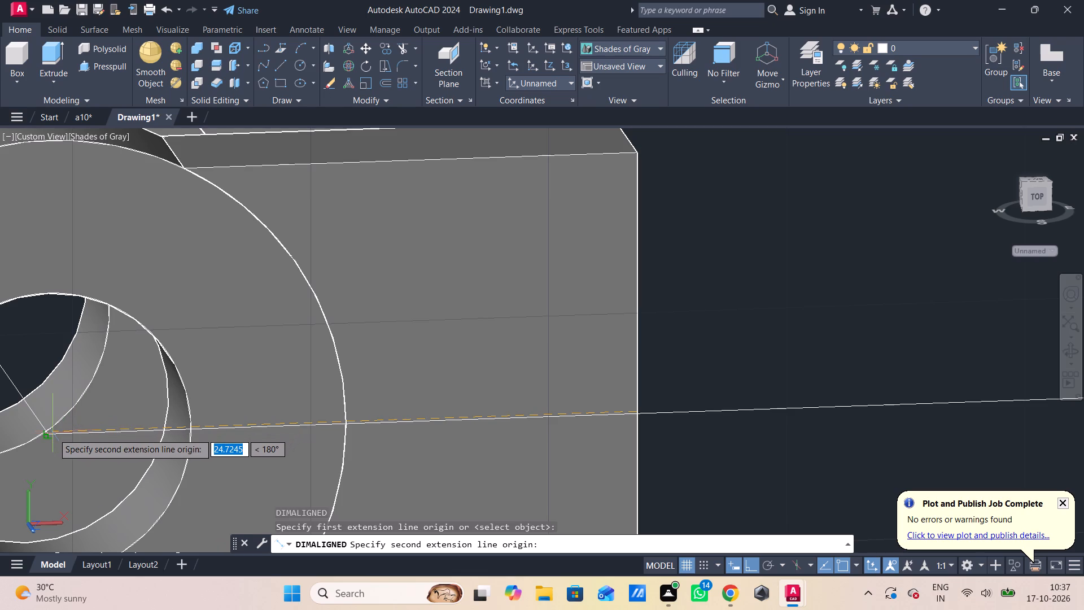
click(53, 433)
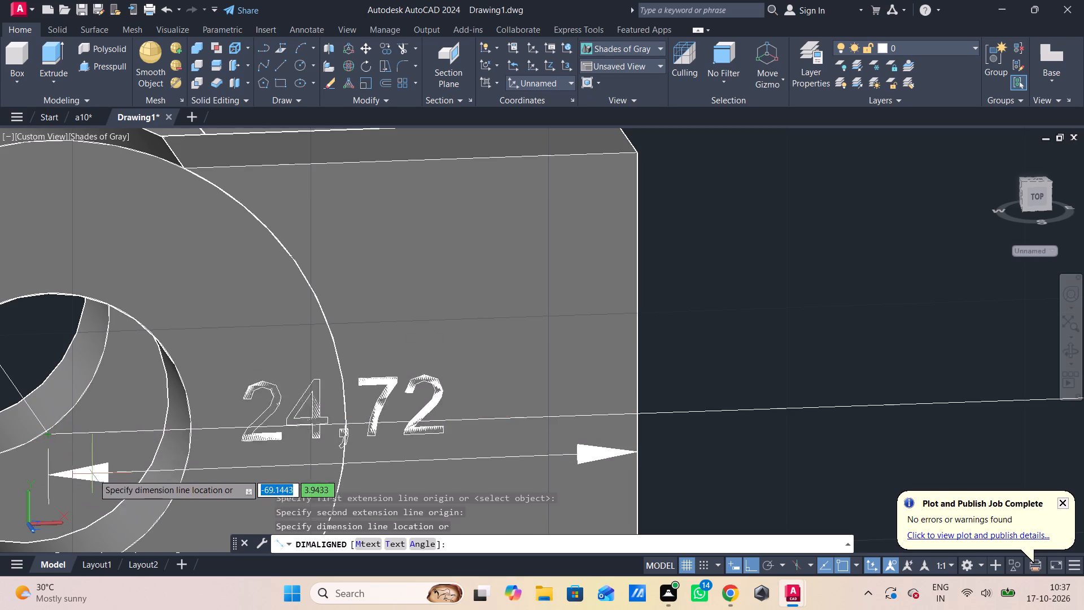
scroll(104, 468, down, 1)
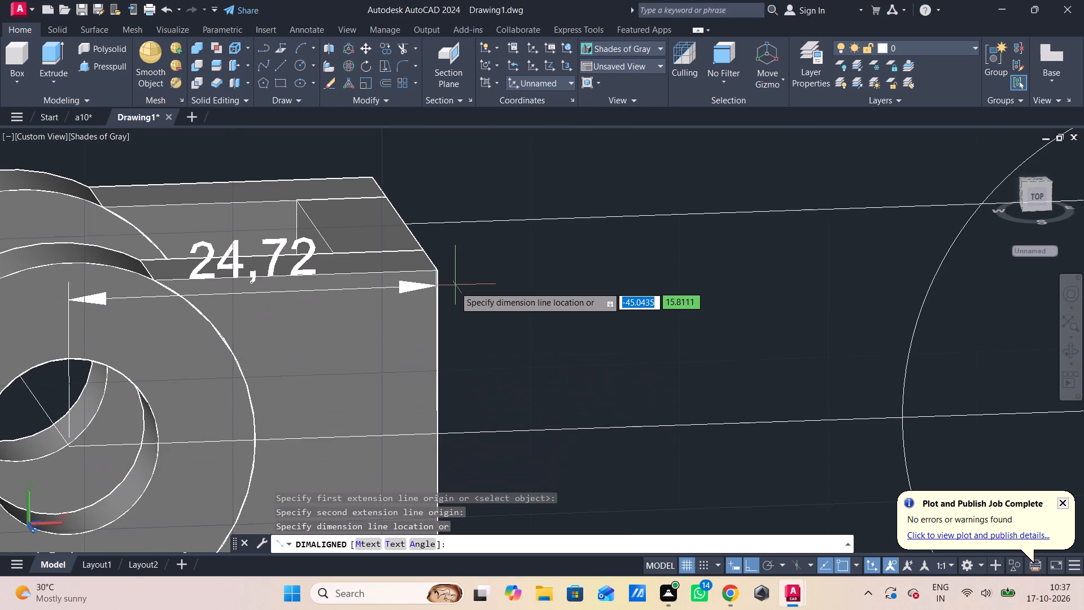
key(Escape)
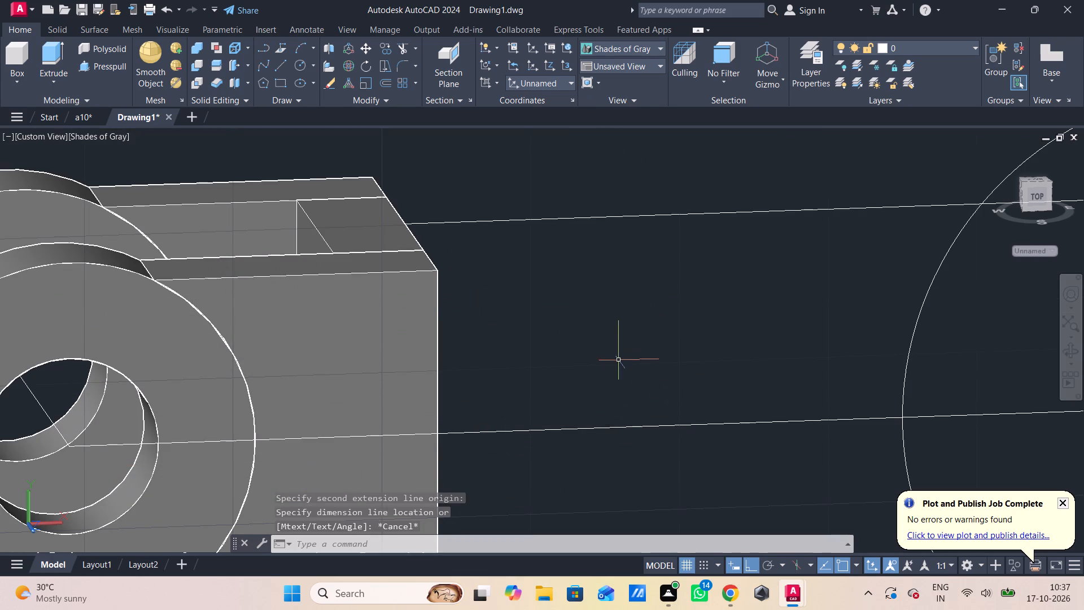
Delete the upper construction line running from the block's top edge to the circle.
shift+middle_drag(619, 360, 560, 368)
shift+middle_click(560, 368)
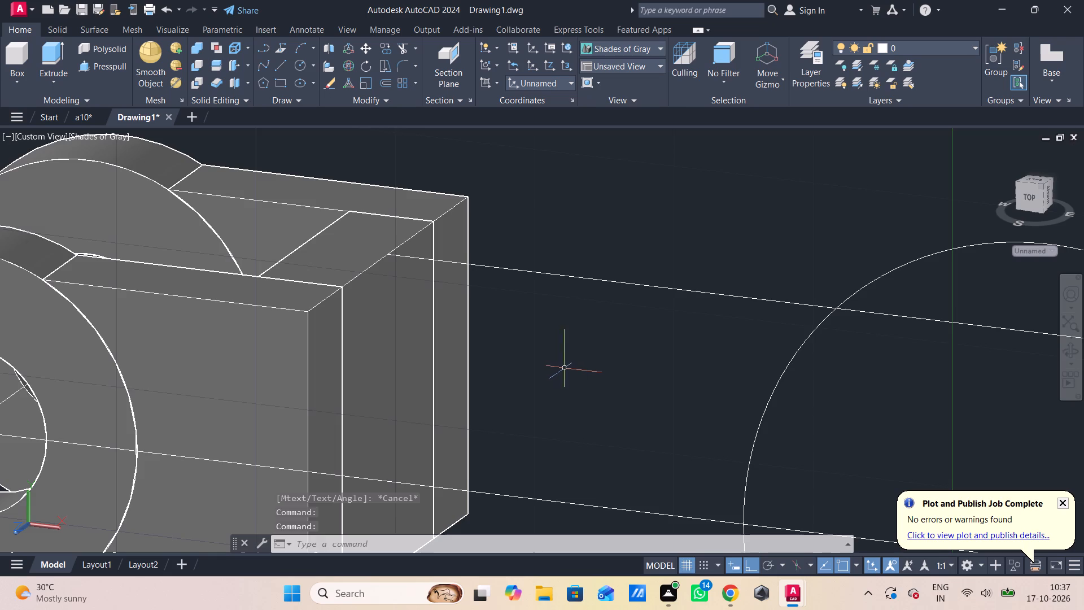
shift+middle_drag(574, 368, 596, 367)
shift+middle_click(596, 367)
scroll(592, 395, down, 1)
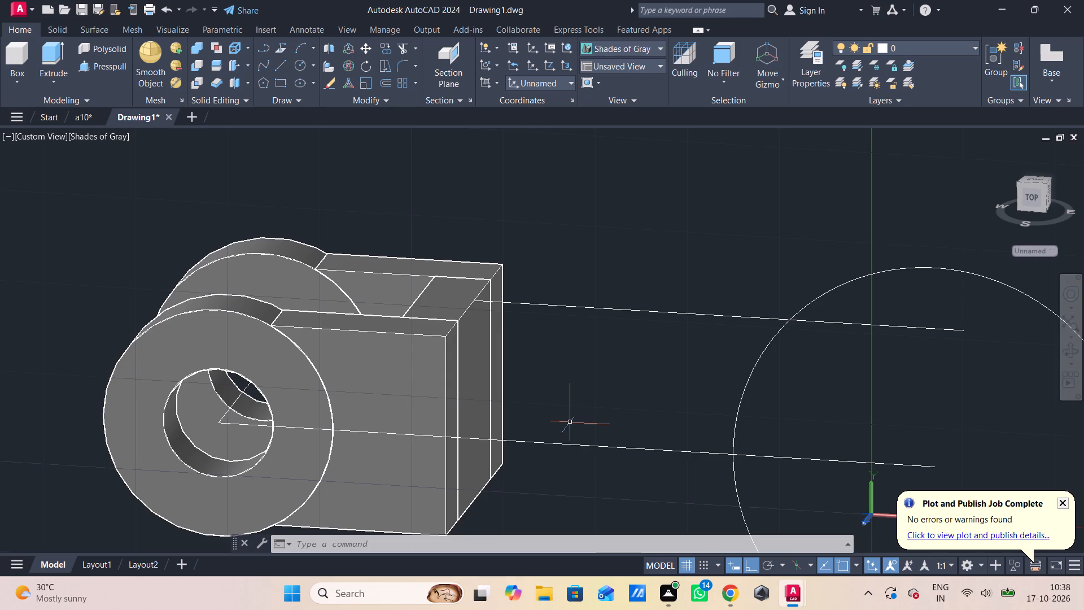
click(597, 306)
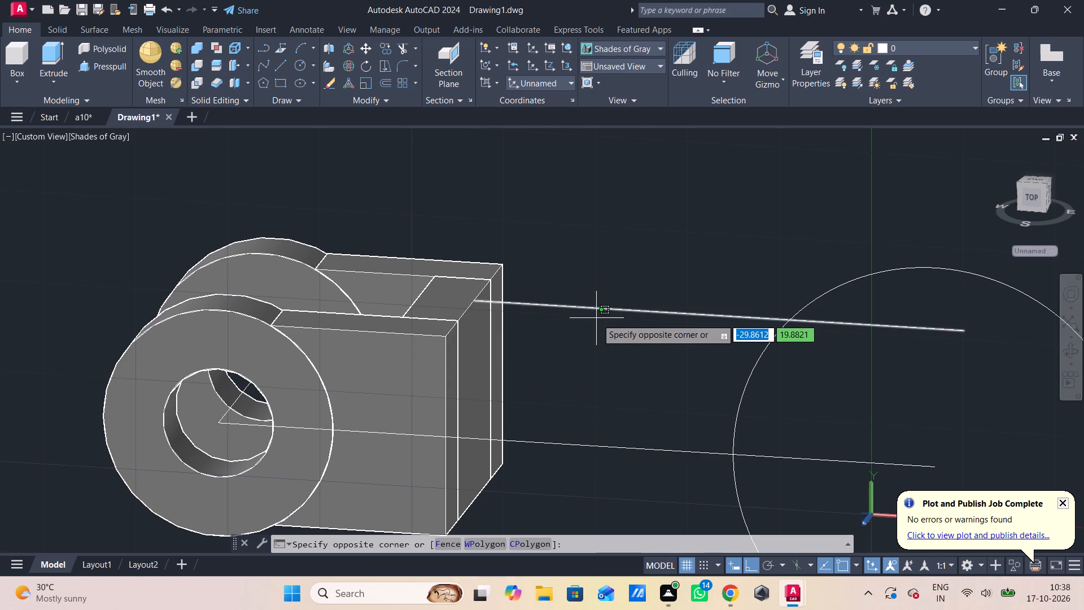
click(597, 319)
key(Delete)
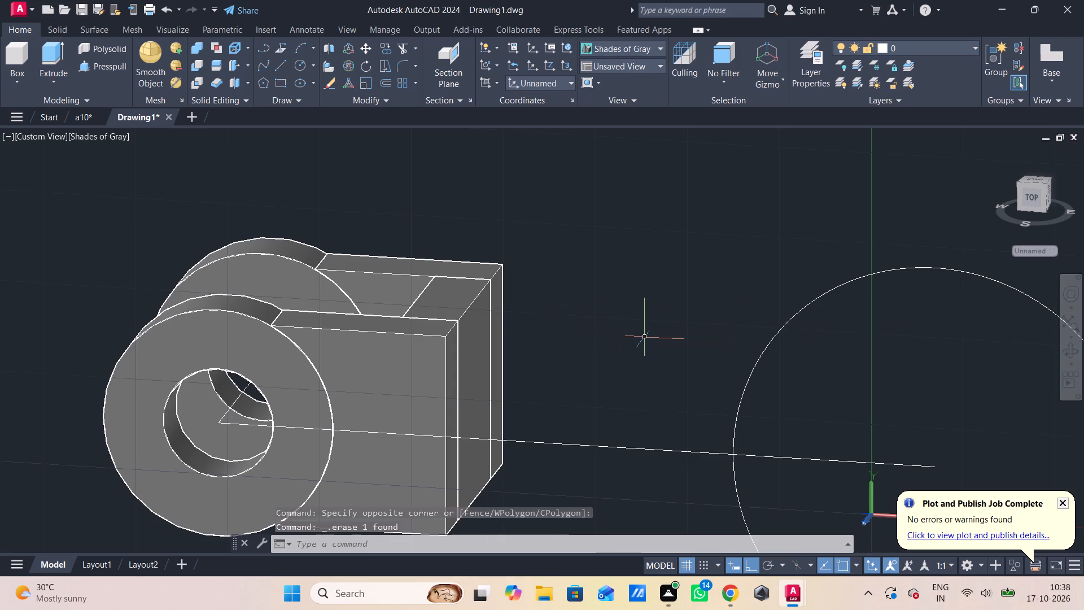
Draw a 51.28-long line from the midpoint of the block's outer top edge straight toward the circle.
key(l)
key(Return)
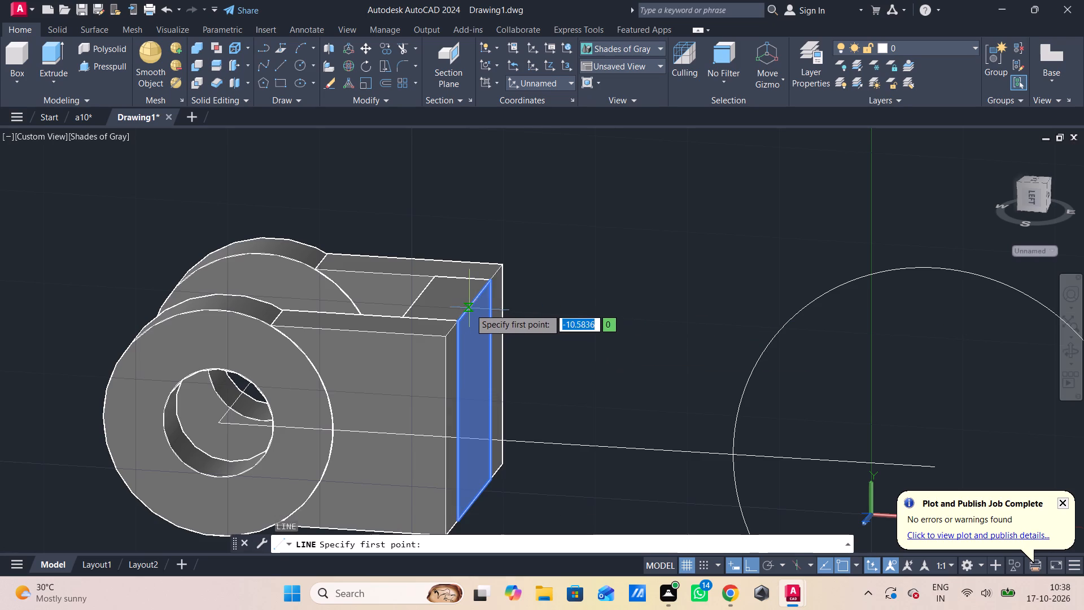
click(473, 305)
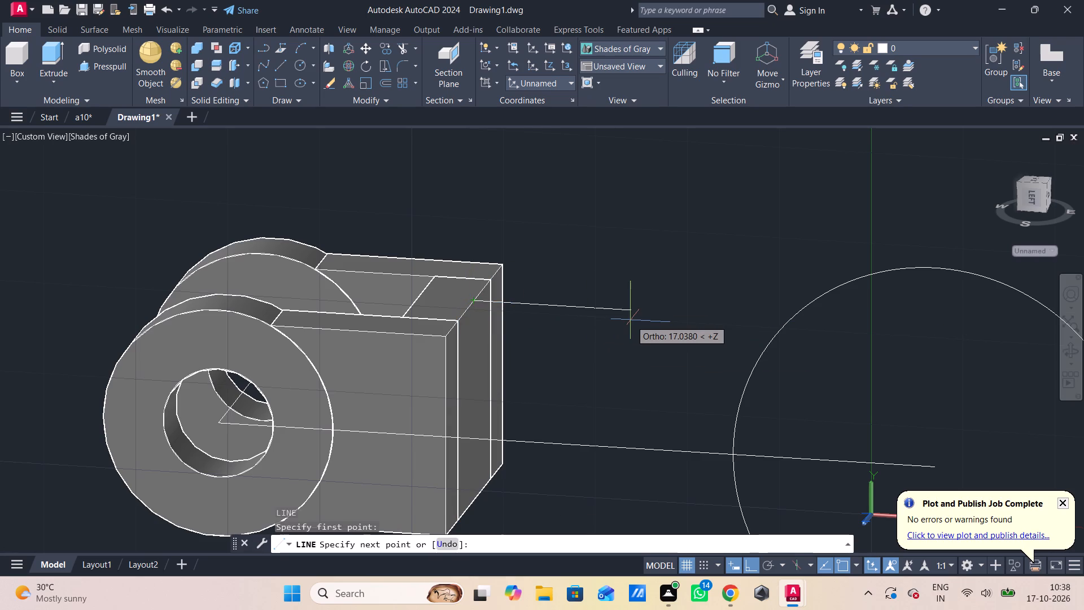
text(51.28)
key(Return)
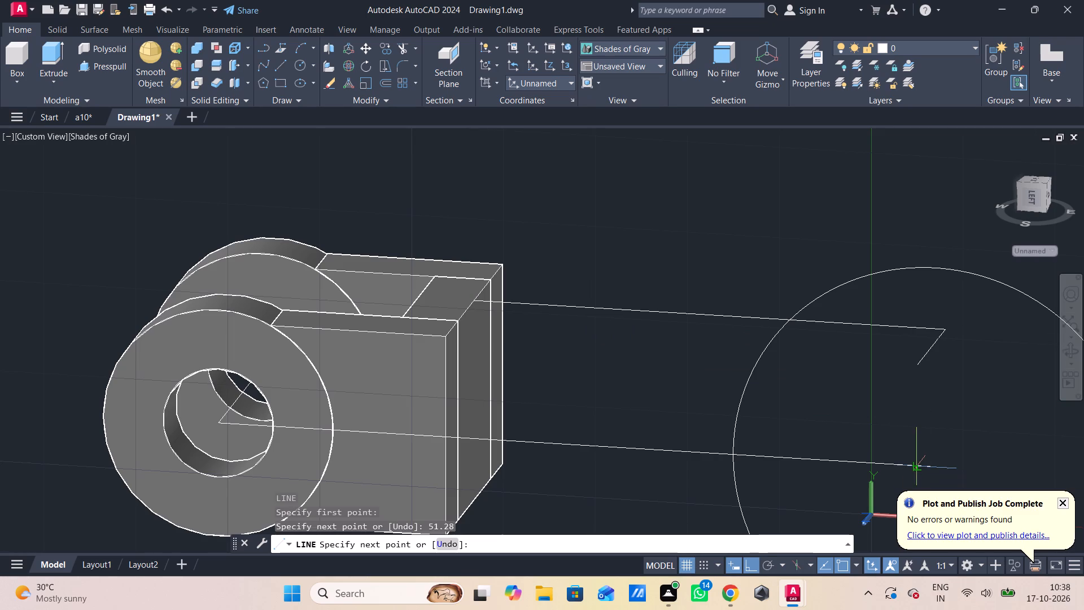
shift+middle_drag(920, 468, 899, 404)
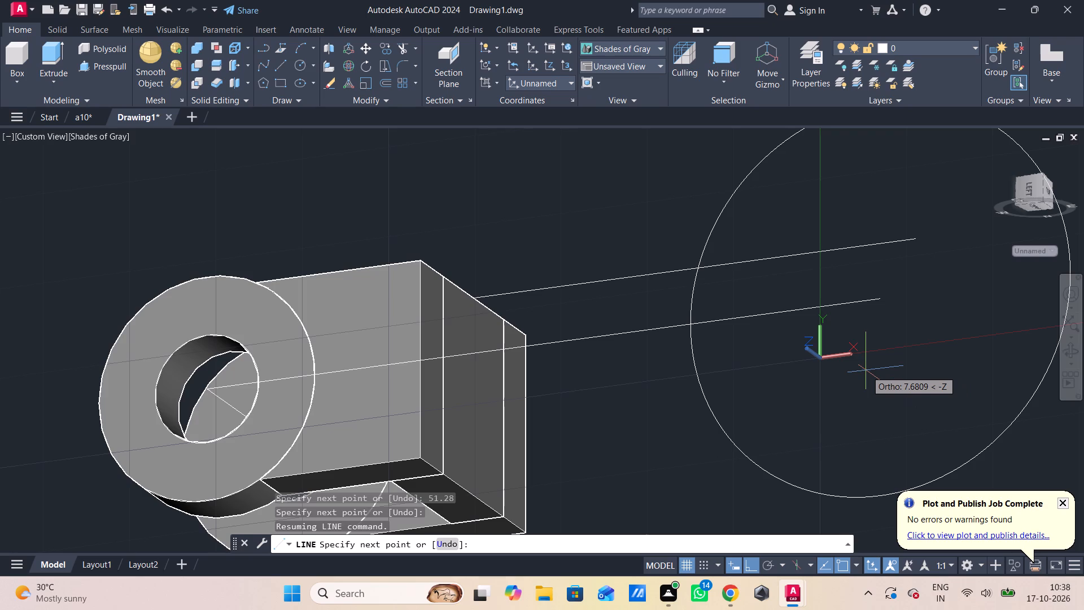
key(Escape)
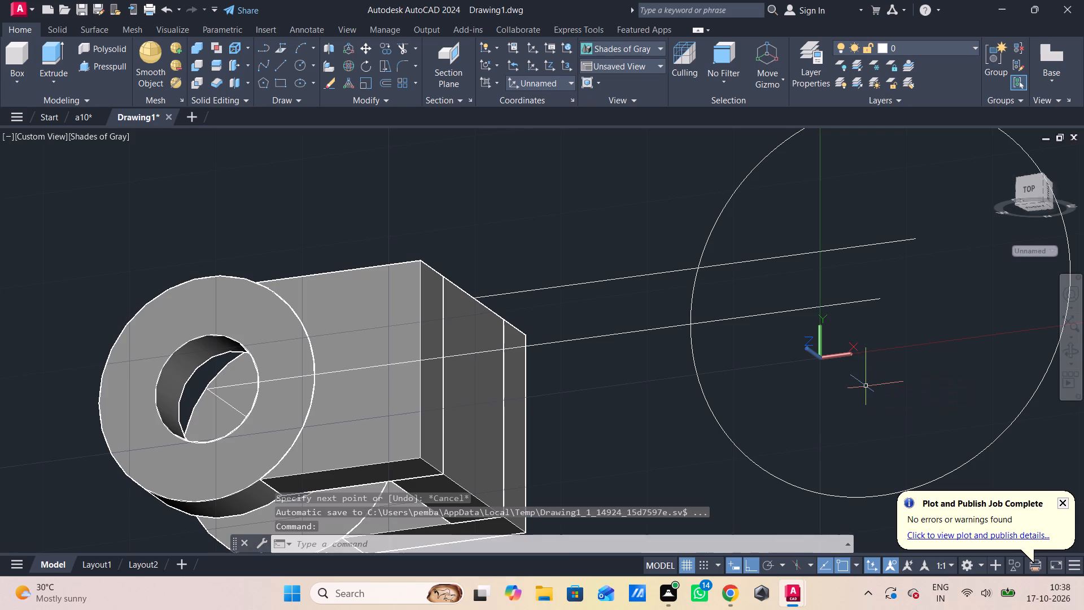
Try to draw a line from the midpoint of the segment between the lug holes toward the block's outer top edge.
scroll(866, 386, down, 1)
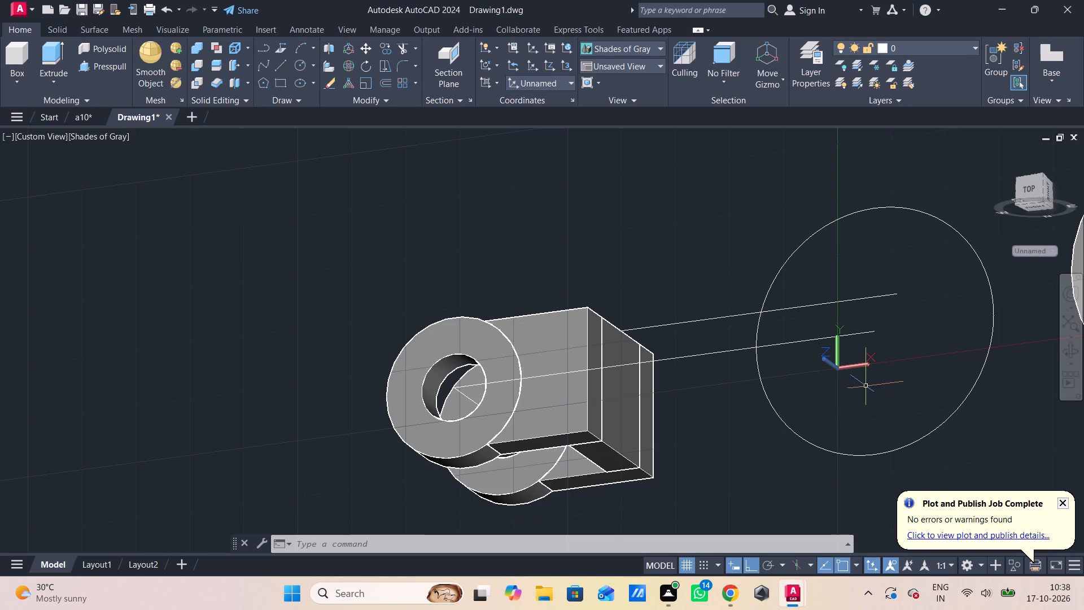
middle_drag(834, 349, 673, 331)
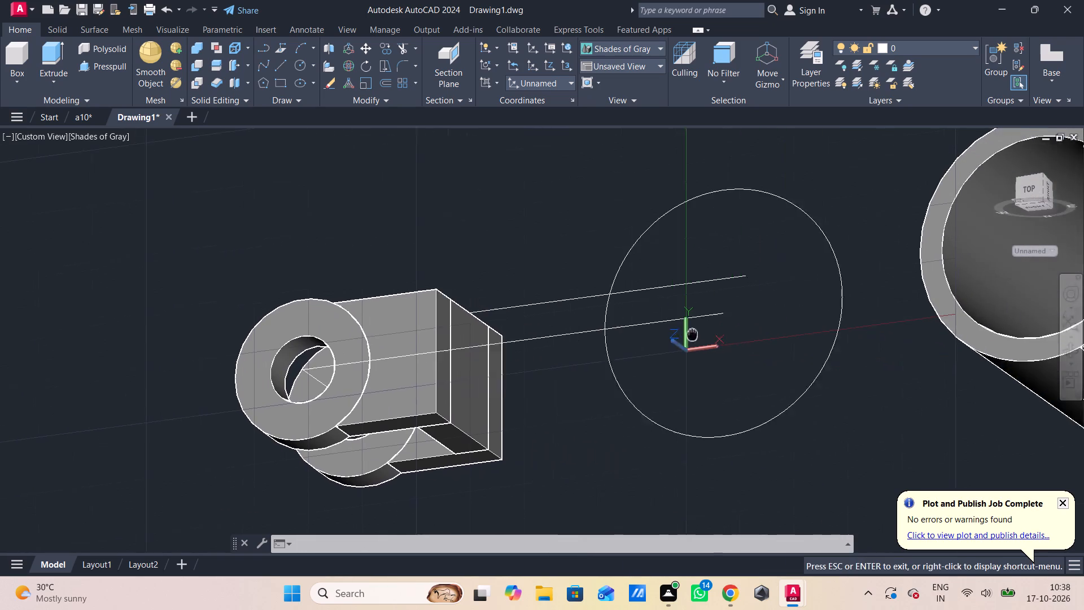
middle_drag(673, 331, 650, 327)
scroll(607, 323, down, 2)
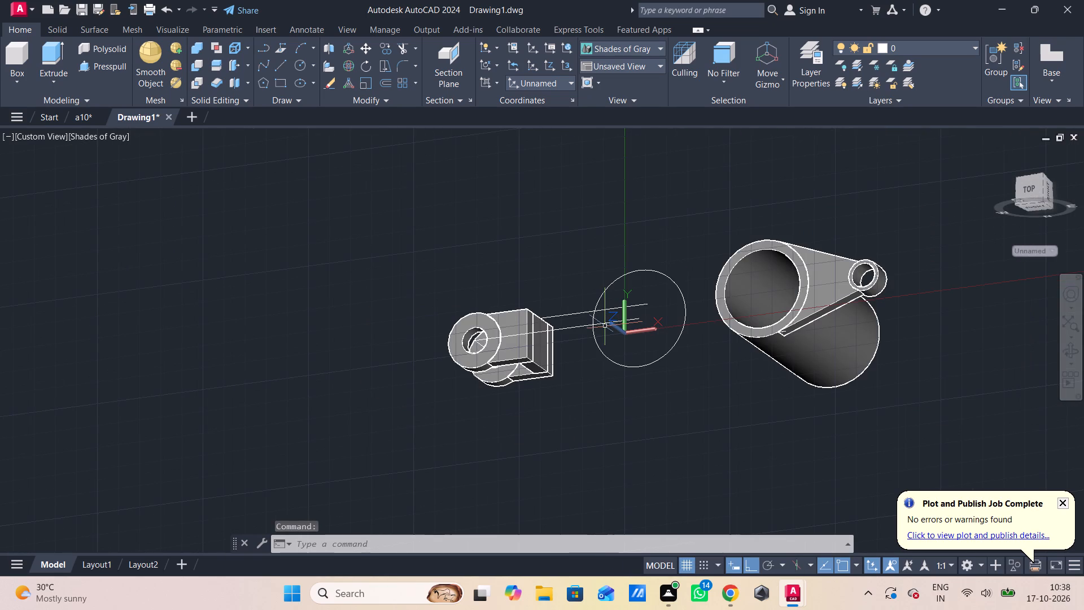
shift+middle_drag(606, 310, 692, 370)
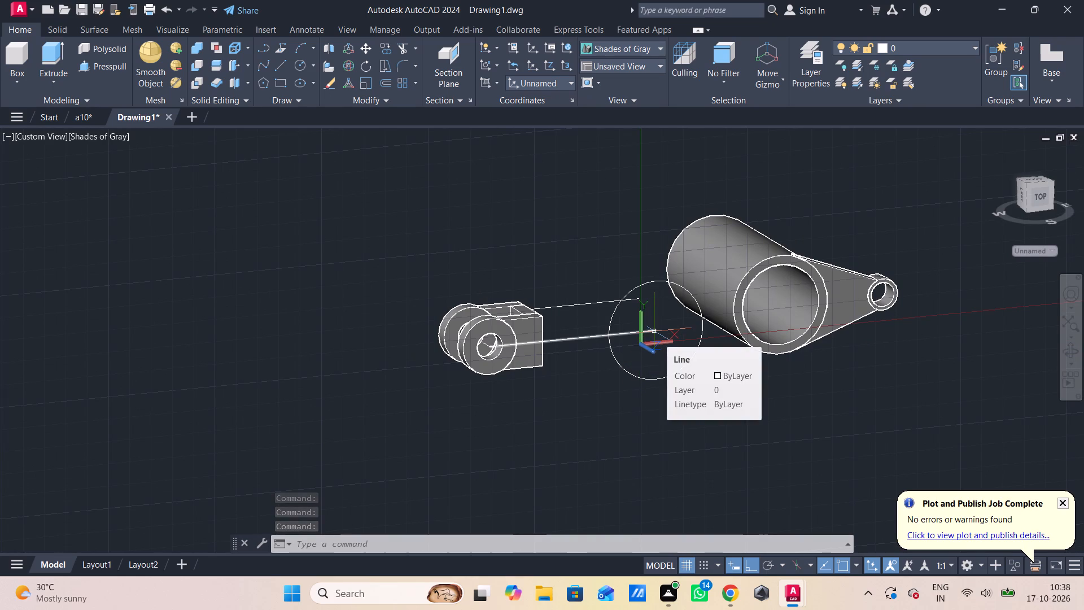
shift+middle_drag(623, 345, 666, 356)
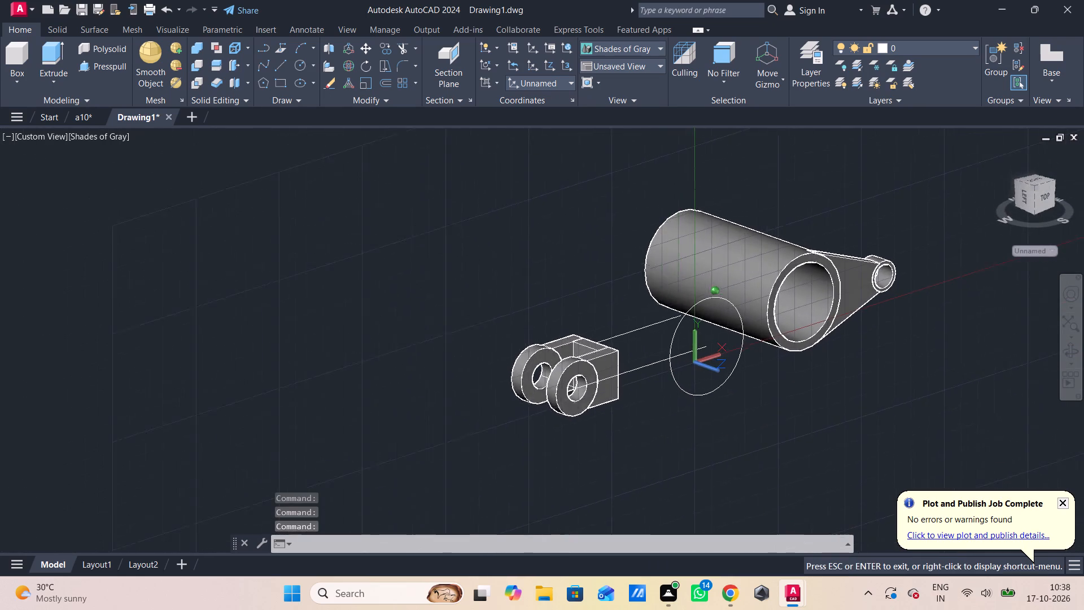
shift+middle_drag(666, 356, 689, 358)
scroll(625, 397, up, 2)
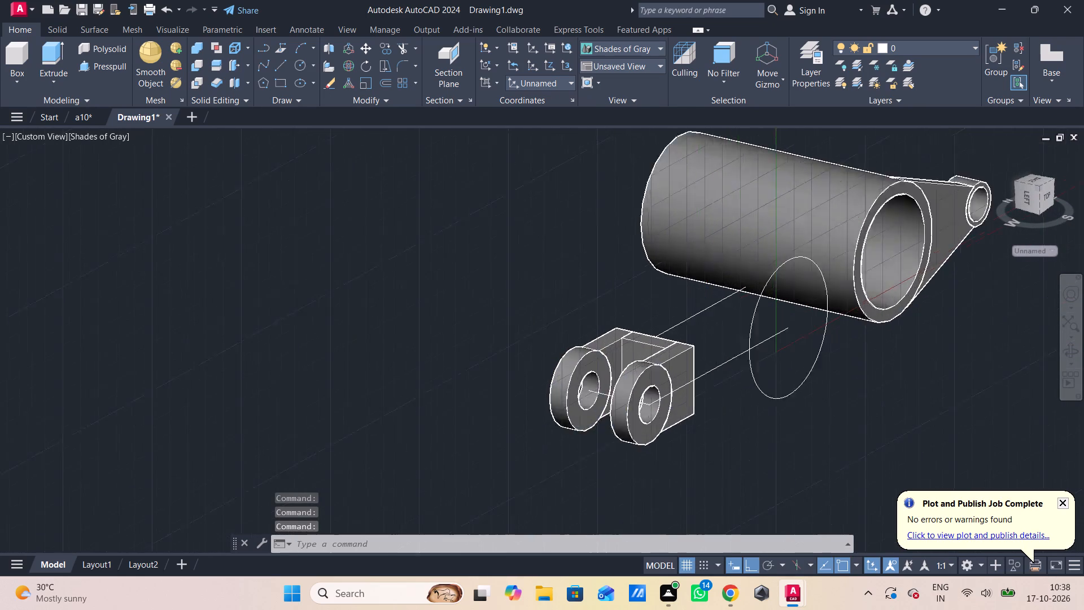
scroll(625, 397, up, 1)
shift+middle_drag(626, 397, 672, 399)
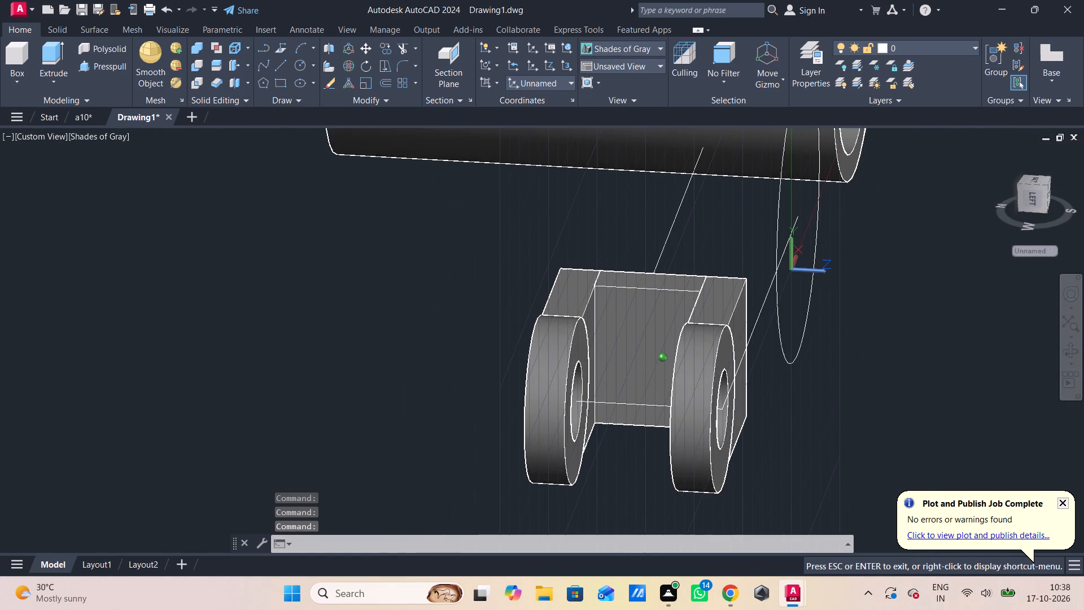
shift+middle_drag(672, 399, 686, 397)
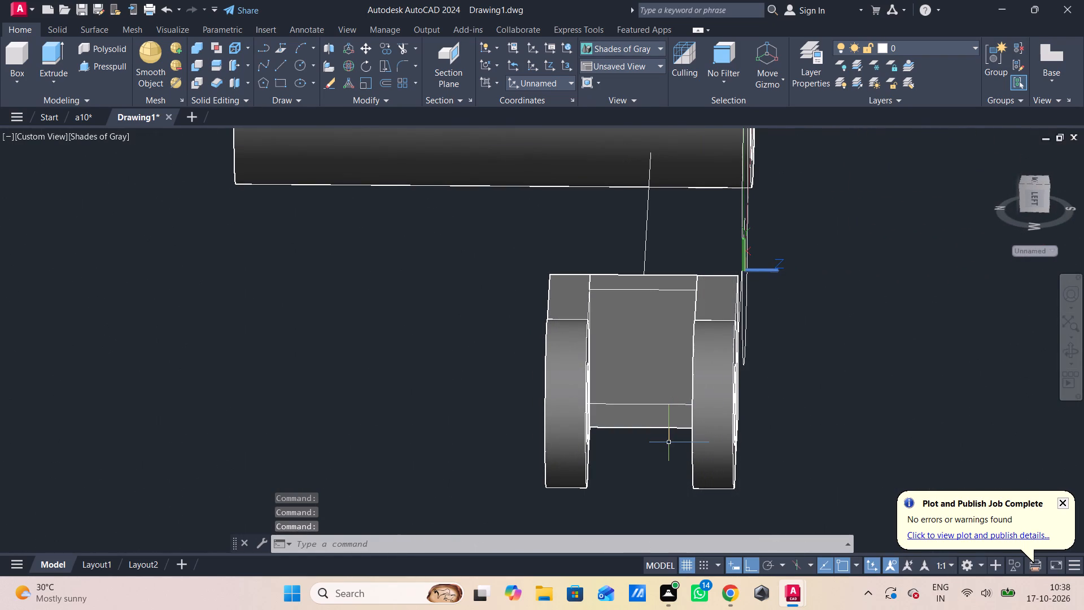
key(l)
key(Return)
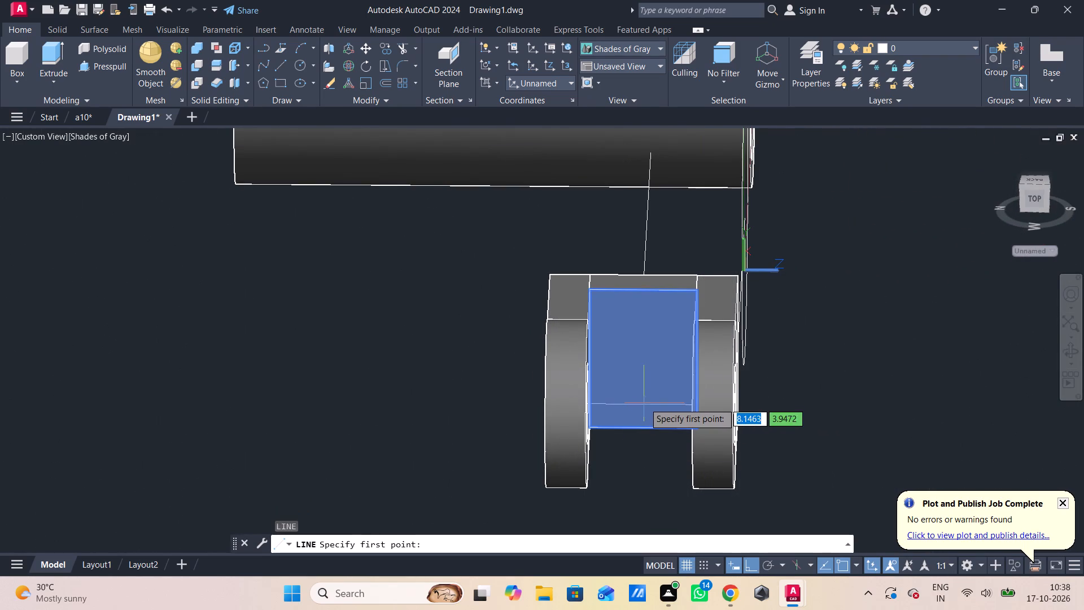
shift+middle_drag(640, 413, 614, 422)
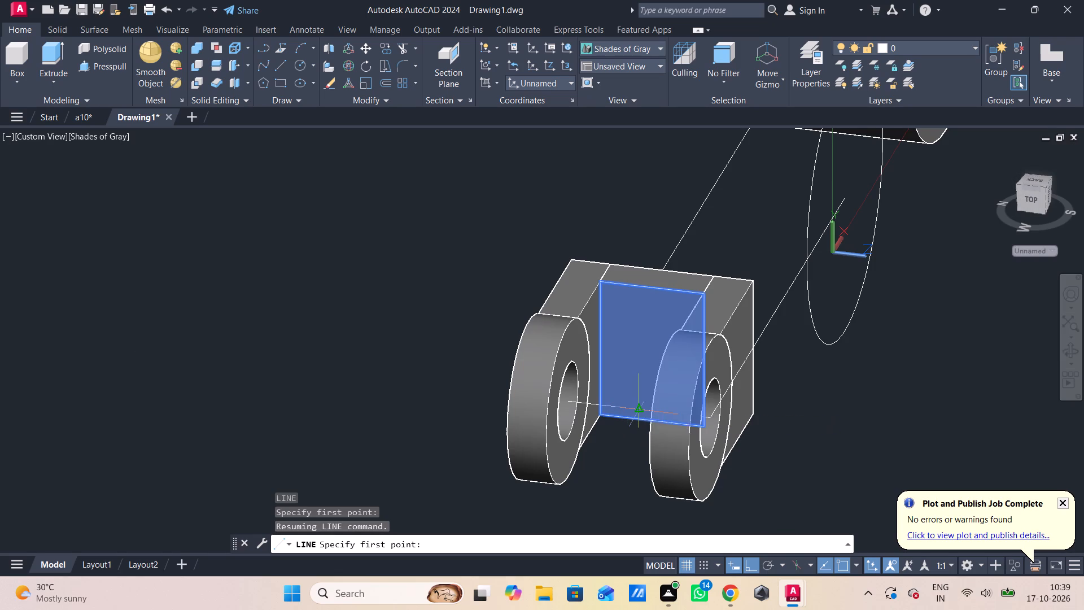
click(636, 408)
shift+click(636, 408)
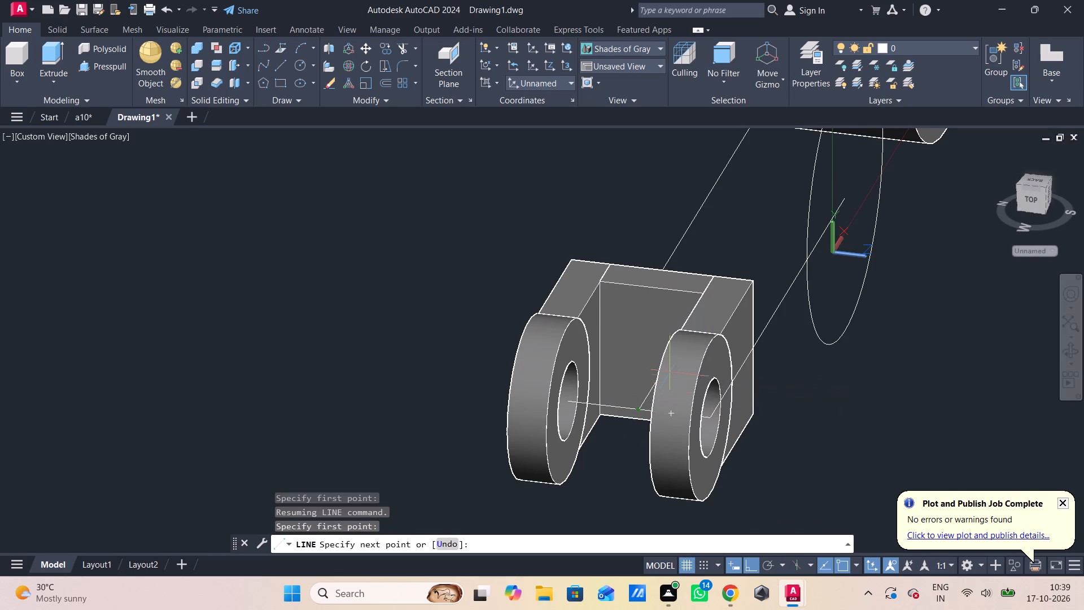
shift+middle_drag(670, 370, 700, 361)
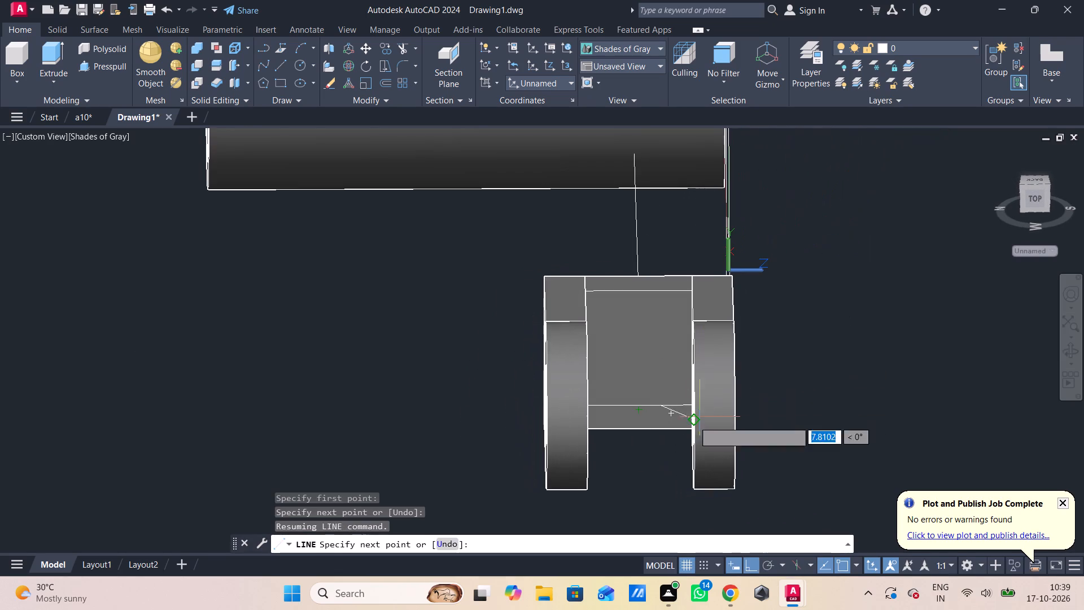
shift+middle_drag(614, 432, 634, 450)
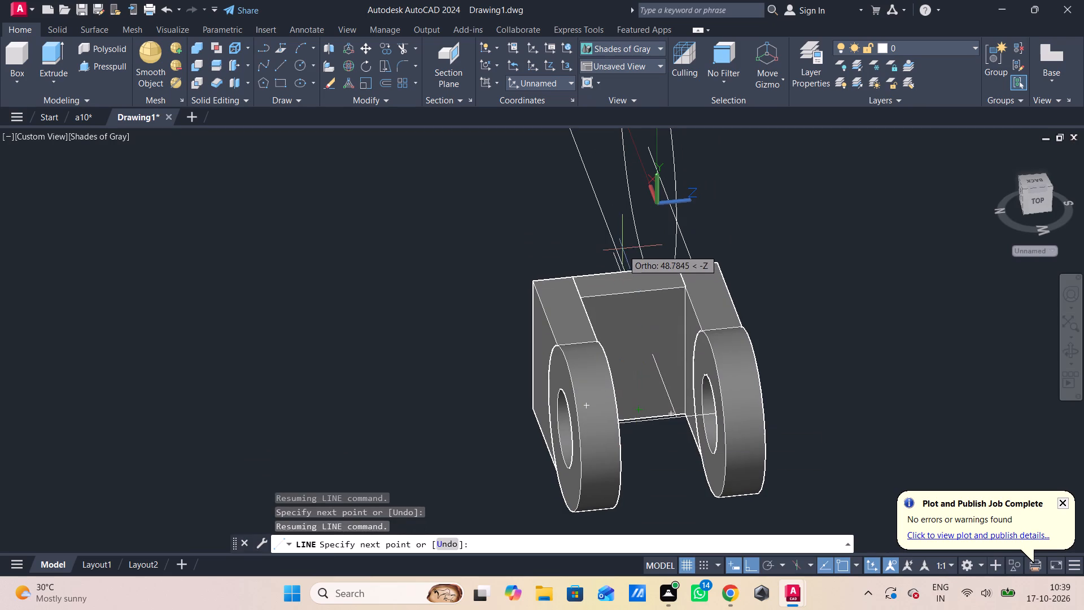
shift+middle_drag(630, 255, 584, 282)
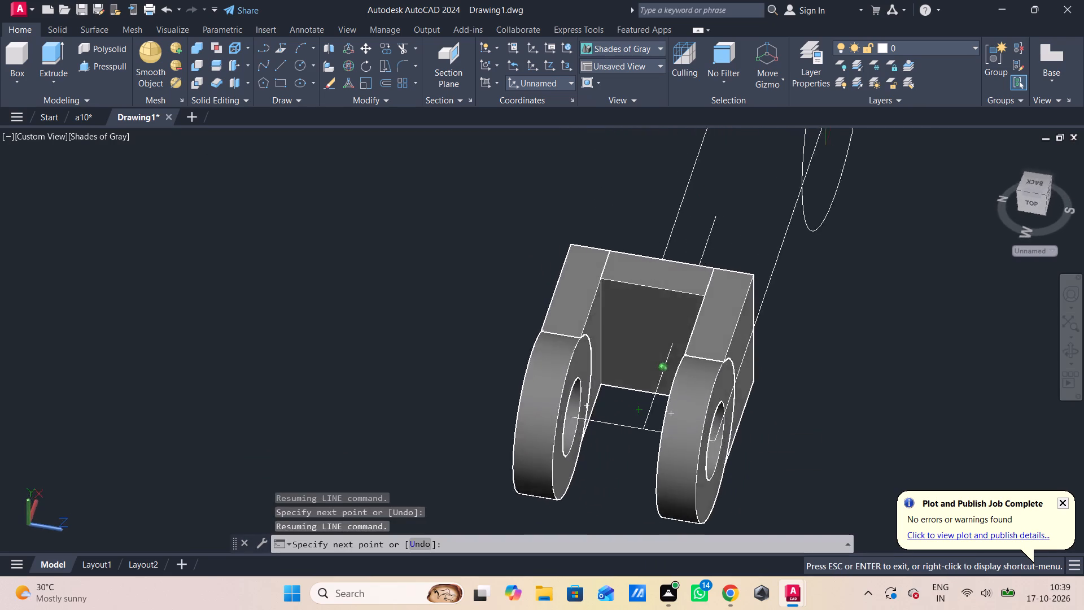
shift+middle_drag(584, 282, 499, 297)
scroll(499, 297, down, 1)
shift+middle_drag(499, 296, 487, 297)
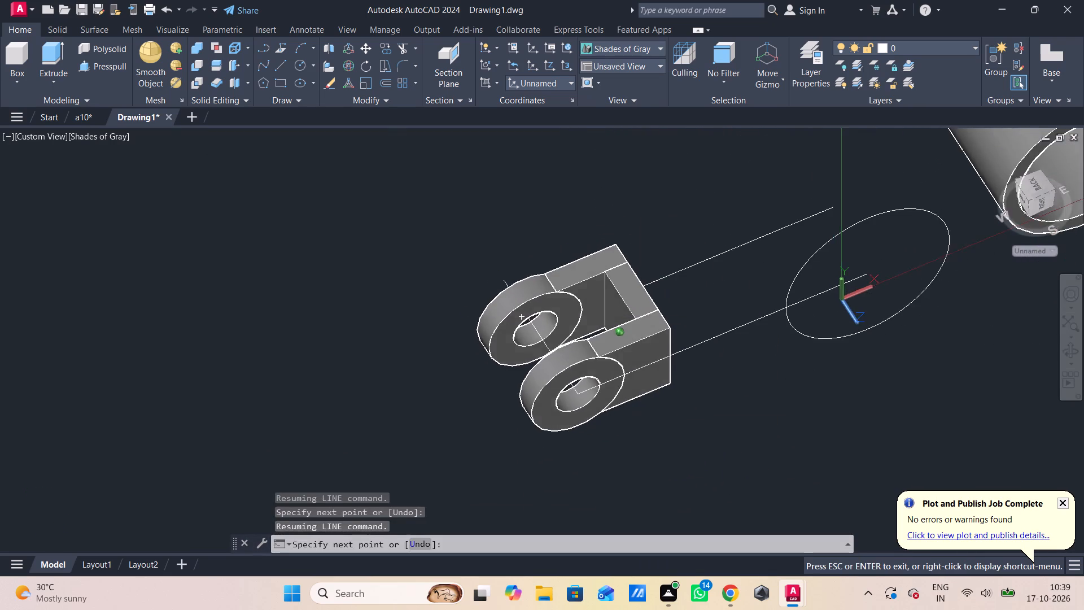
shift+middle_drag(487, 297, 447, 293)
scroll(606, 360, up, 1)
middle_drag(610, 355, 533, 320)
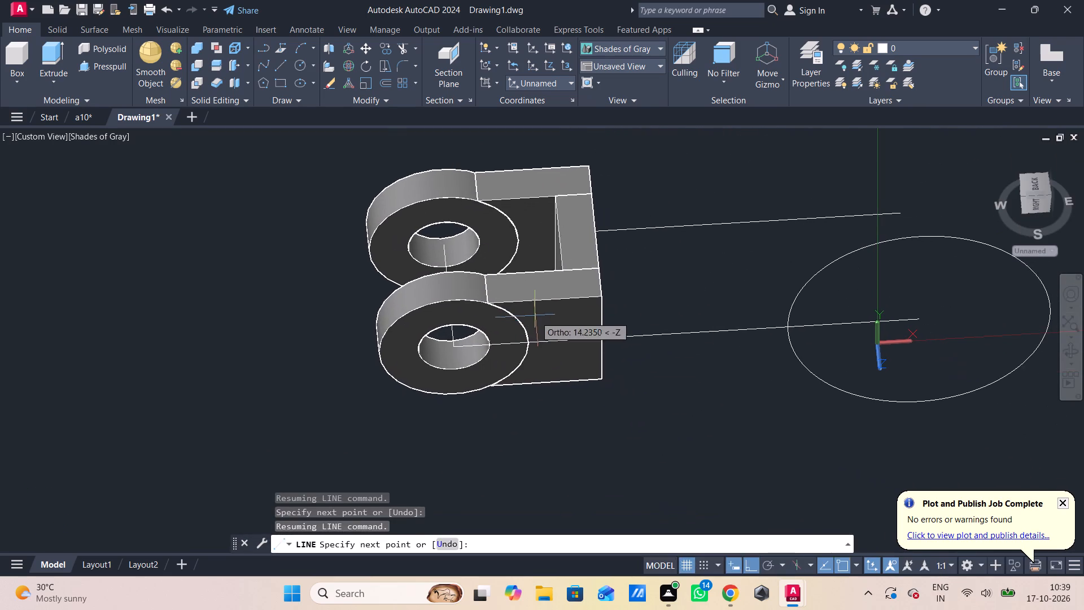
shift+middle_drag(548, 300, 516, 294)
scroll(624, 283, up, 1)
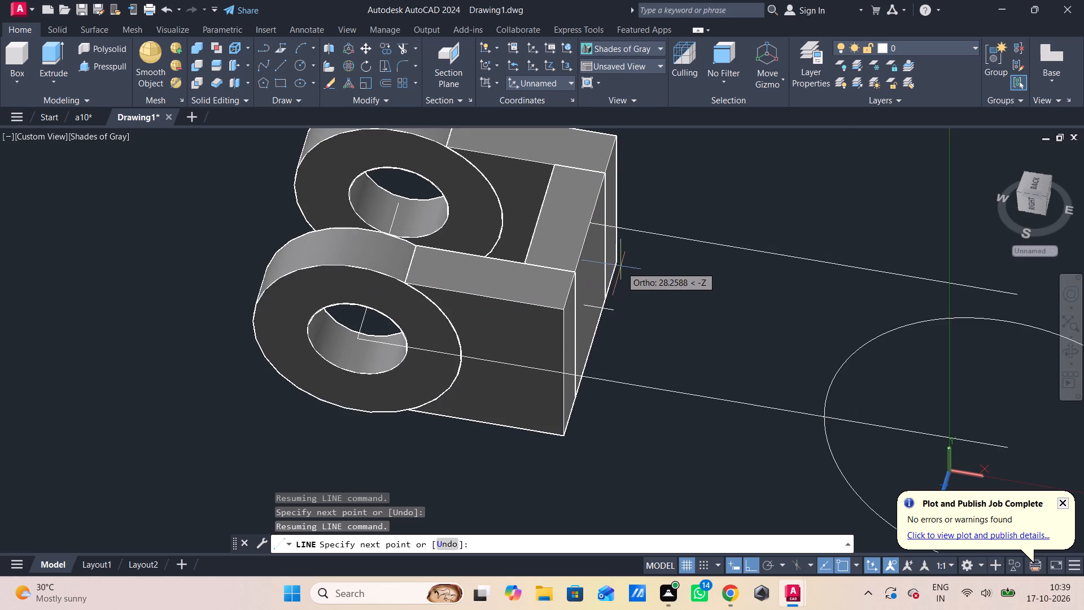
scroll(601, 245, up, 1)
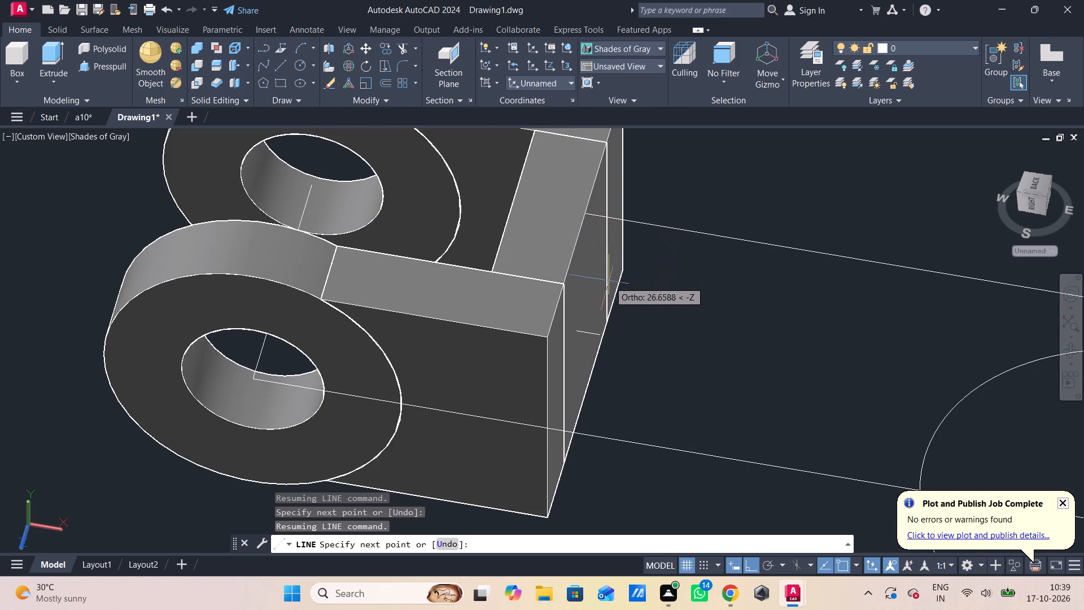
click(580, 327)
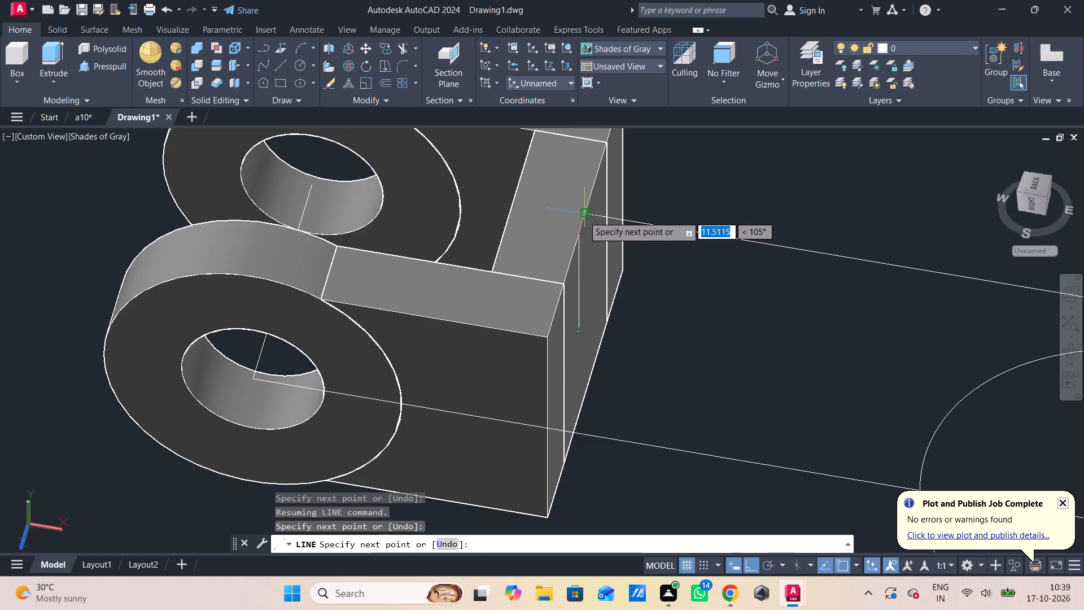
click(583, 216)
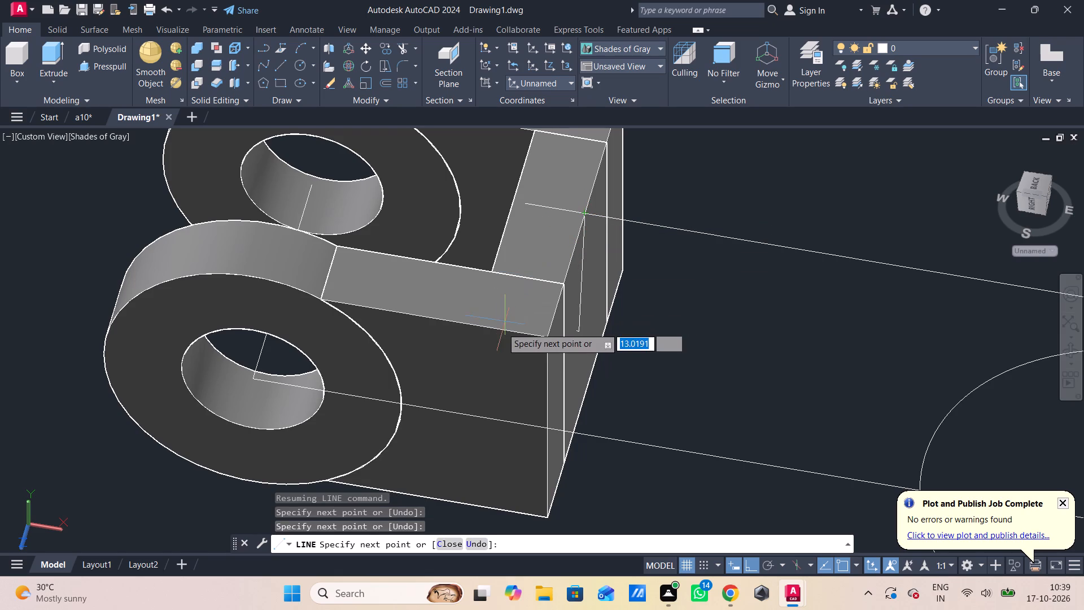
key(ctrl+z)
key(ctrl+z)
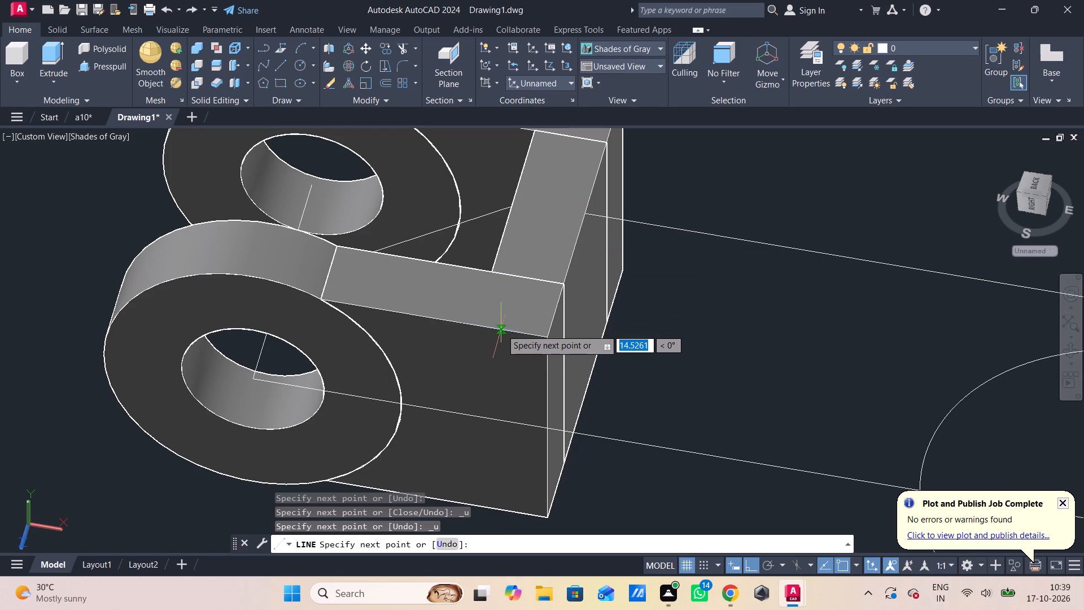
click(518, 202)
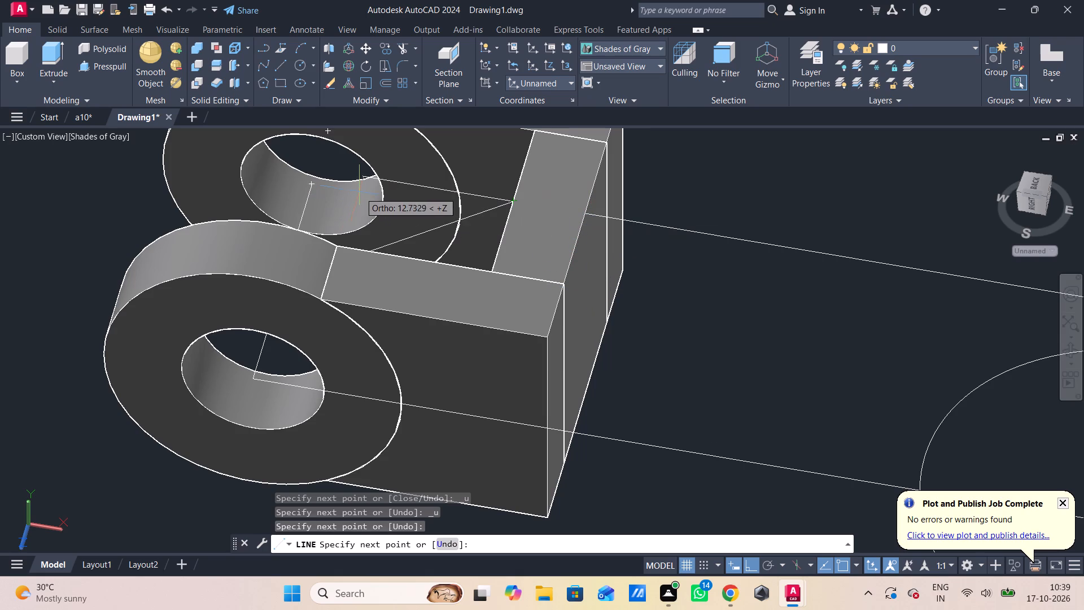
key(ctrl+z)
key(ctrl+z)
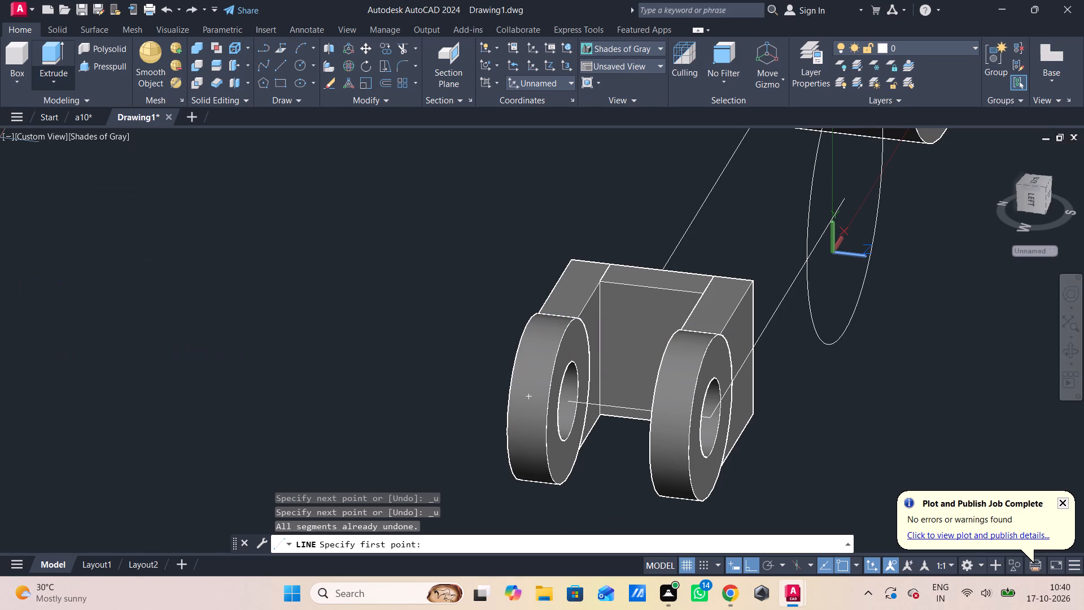
Draw a 15.5-long line from the lower construction line's end inside the circle, parallel to the lug hole axis toward the block's mid-plane.
scroll(547, 165, down, 1)
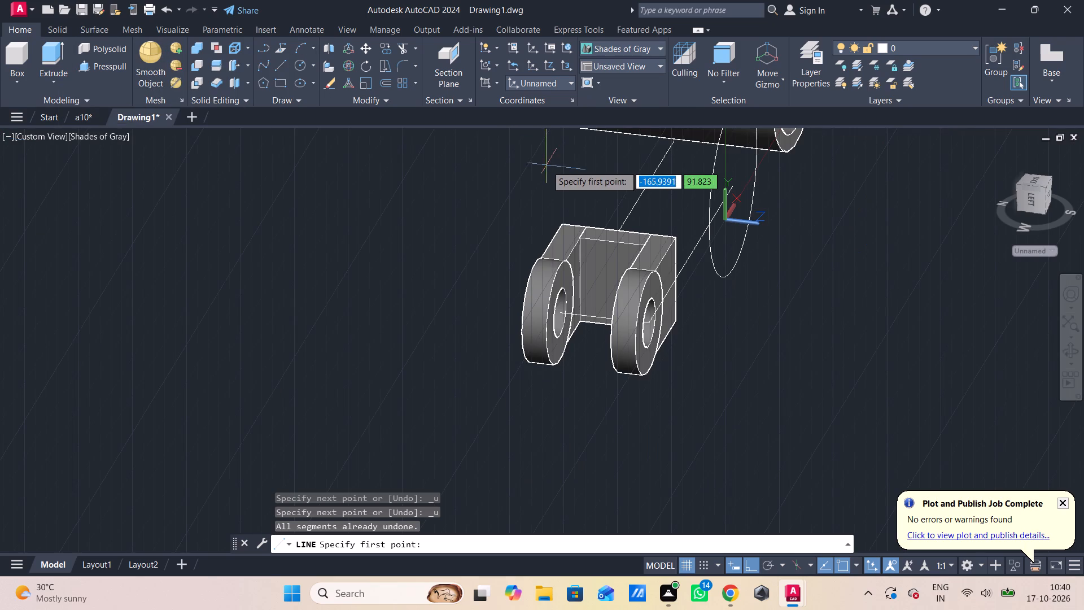
shift+middle_drag(583, 76, 589, 103)
shift+middle_drag(619, 141, 511, 146)
shift+middle_click(460, 146)
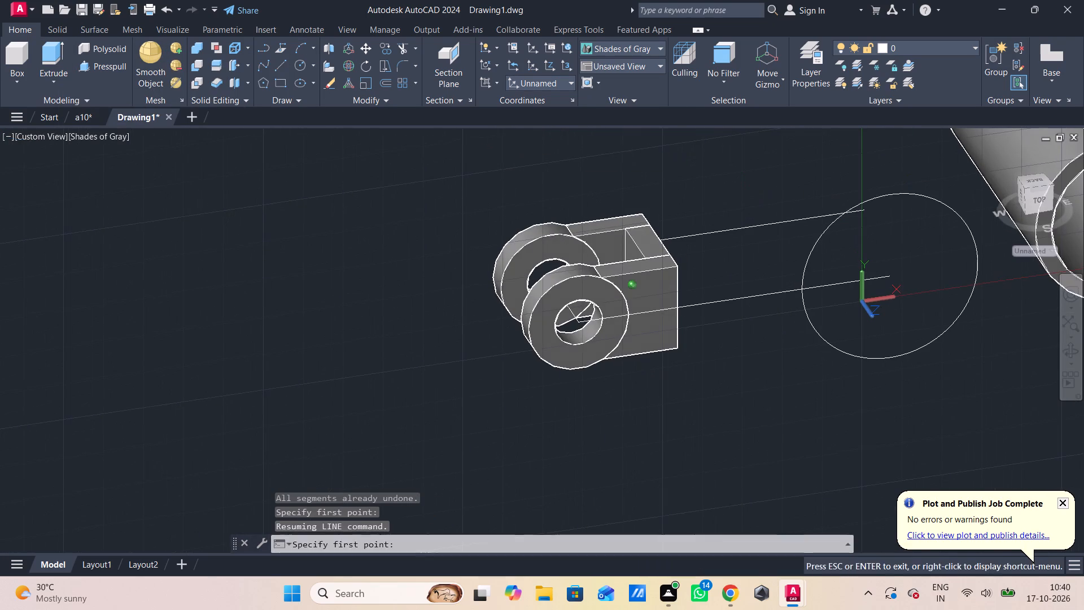
shift+middle_drag(662, 187, 603, 162)
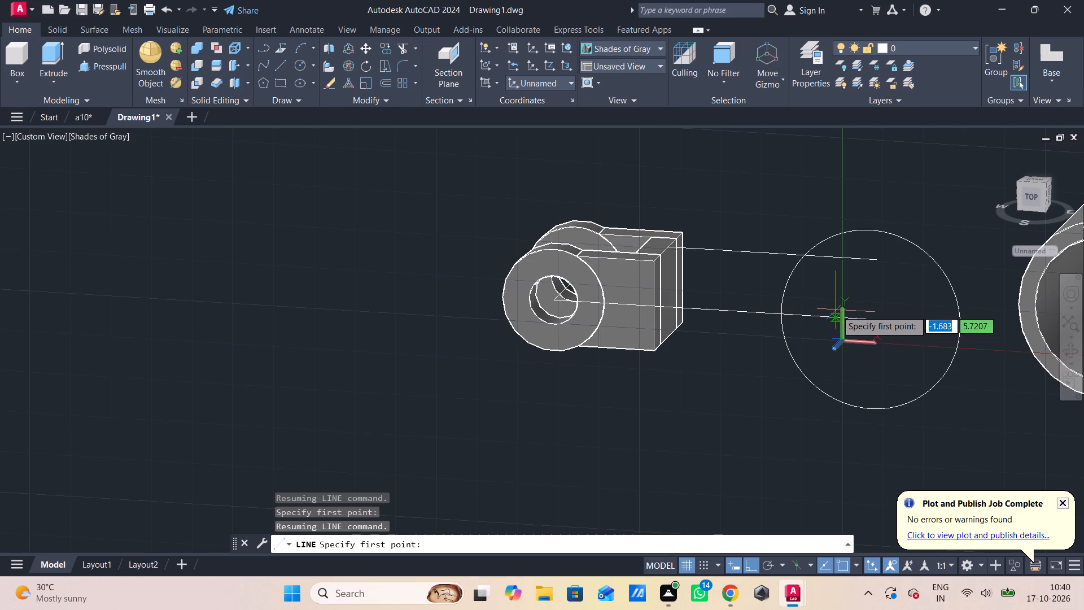
click(870, 318)
shift+middle_drag(873, 316, 870, 318)
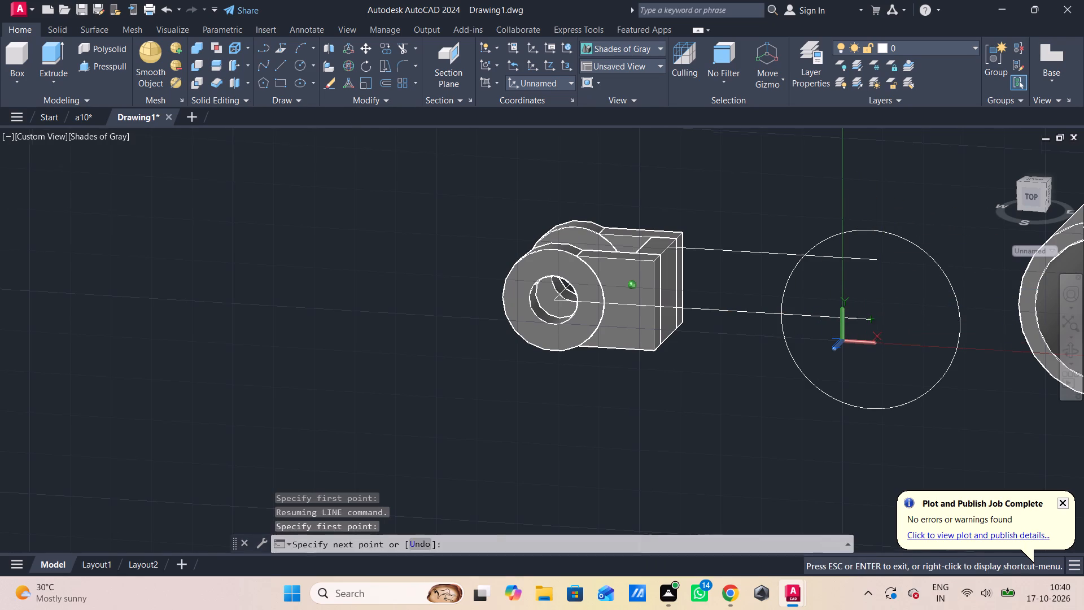
shift+middle_drag(870, 318, 726, 350)
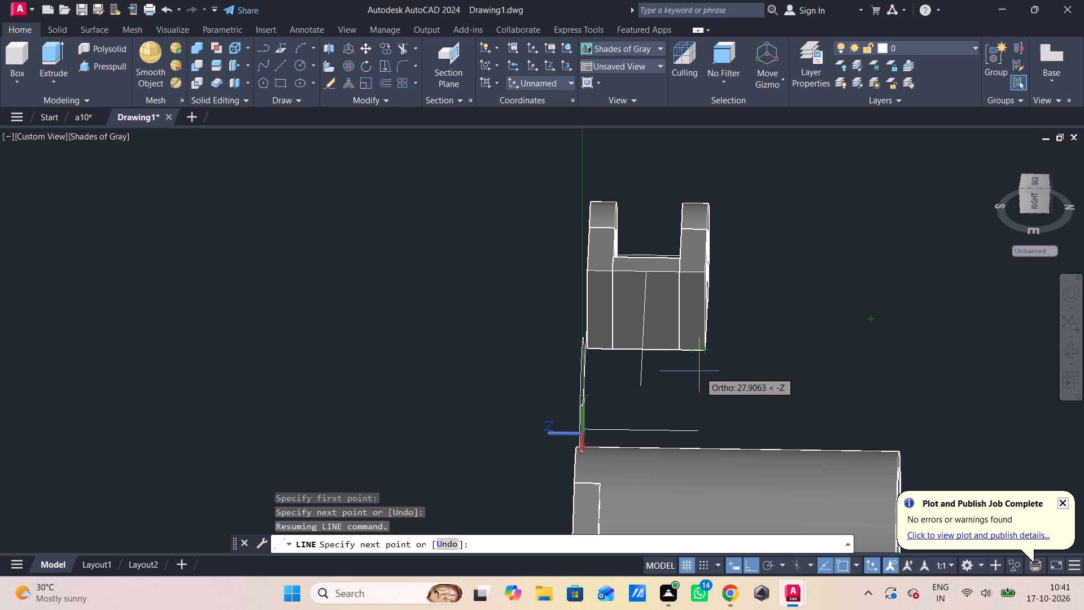
text(15.5)
key(Return)
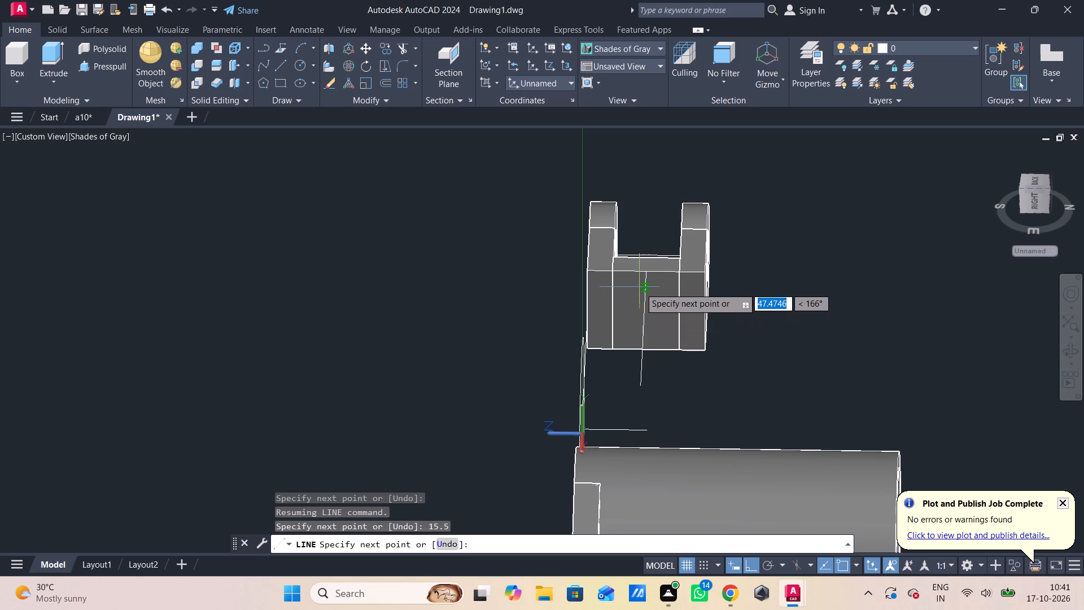
Continue with a vertical line about 28 long upward from the end of the 15.5 segment.
shift+middle_drag(631, 273, 685, 267)
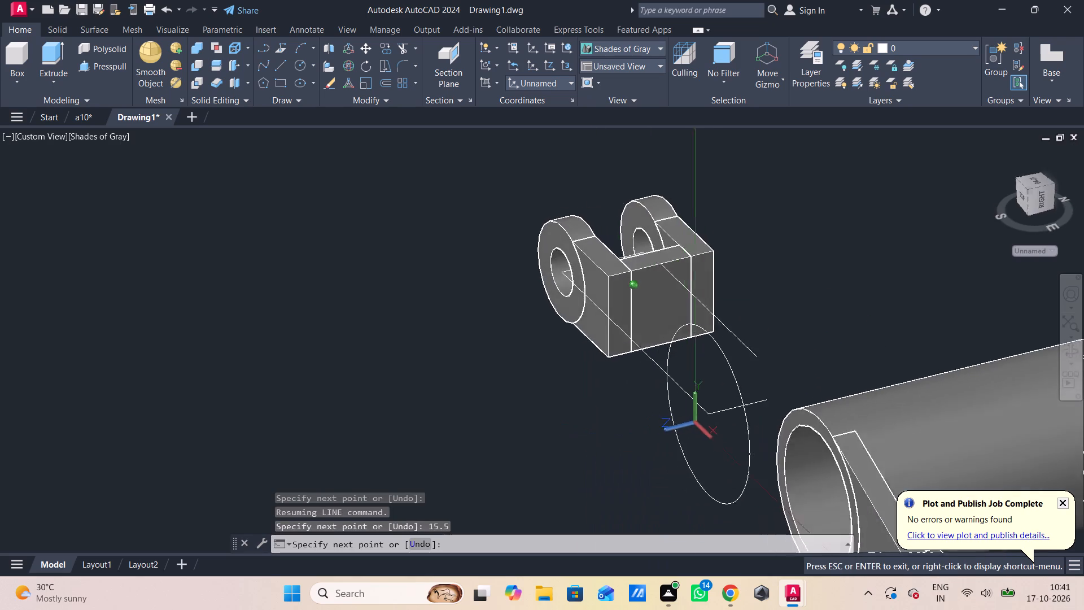
shift+middle_drag(685, 267, 738, 238)
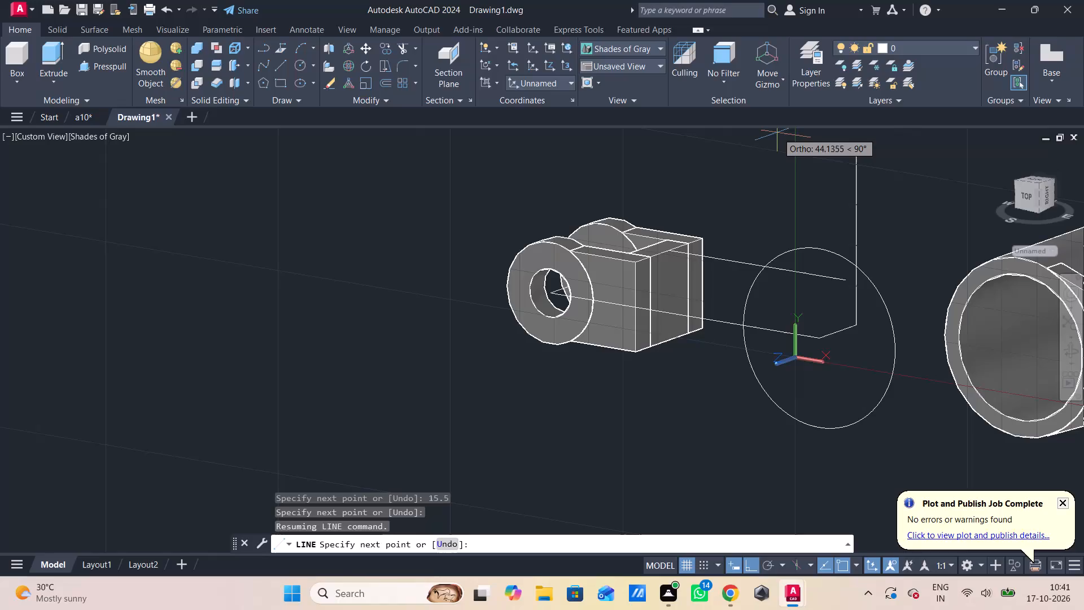
click(781, 201)
key(Escape)
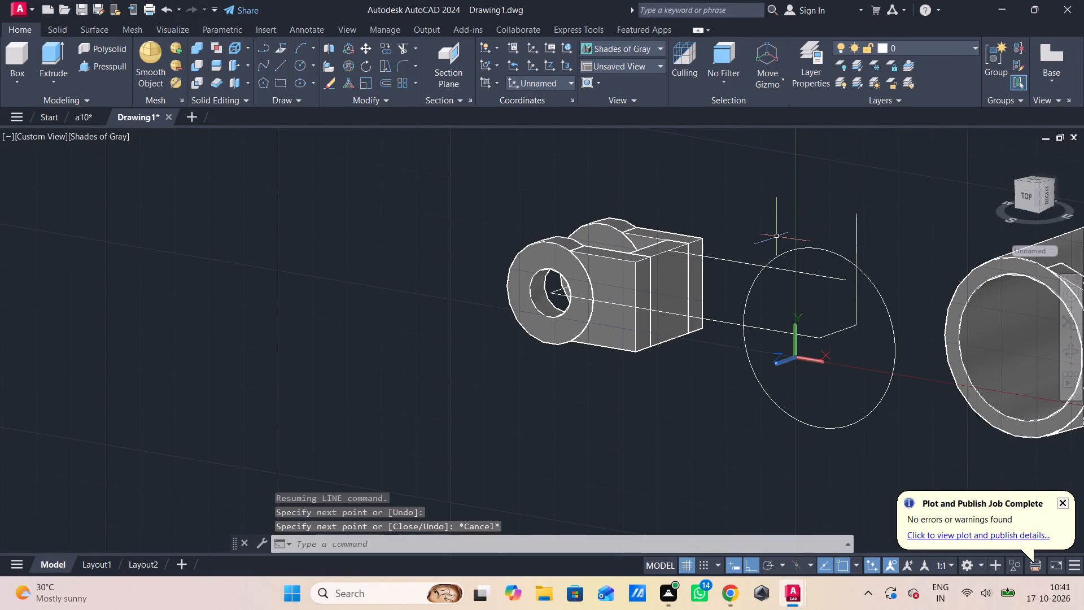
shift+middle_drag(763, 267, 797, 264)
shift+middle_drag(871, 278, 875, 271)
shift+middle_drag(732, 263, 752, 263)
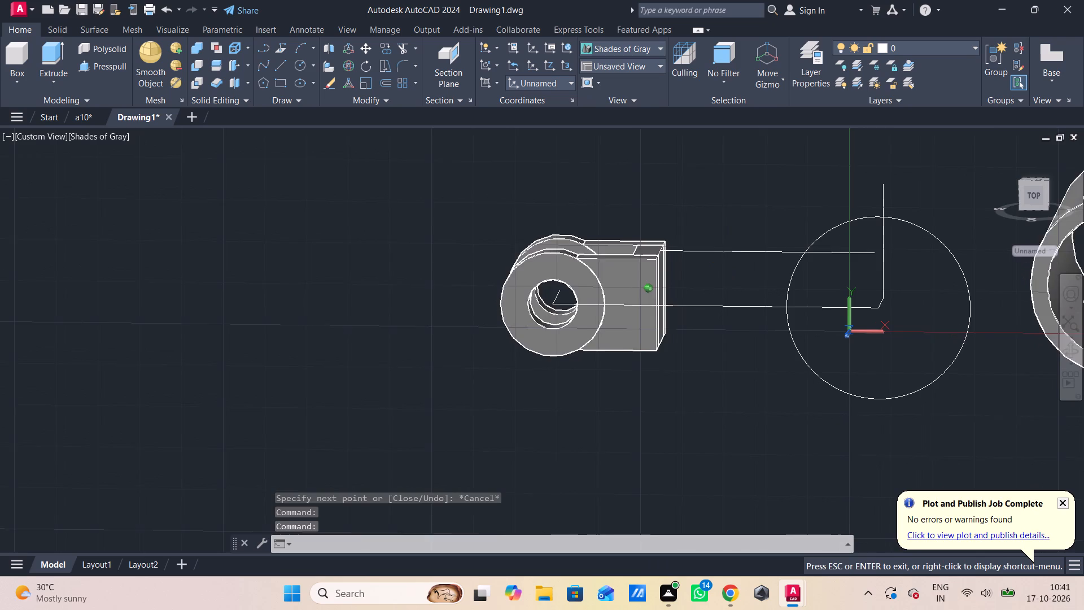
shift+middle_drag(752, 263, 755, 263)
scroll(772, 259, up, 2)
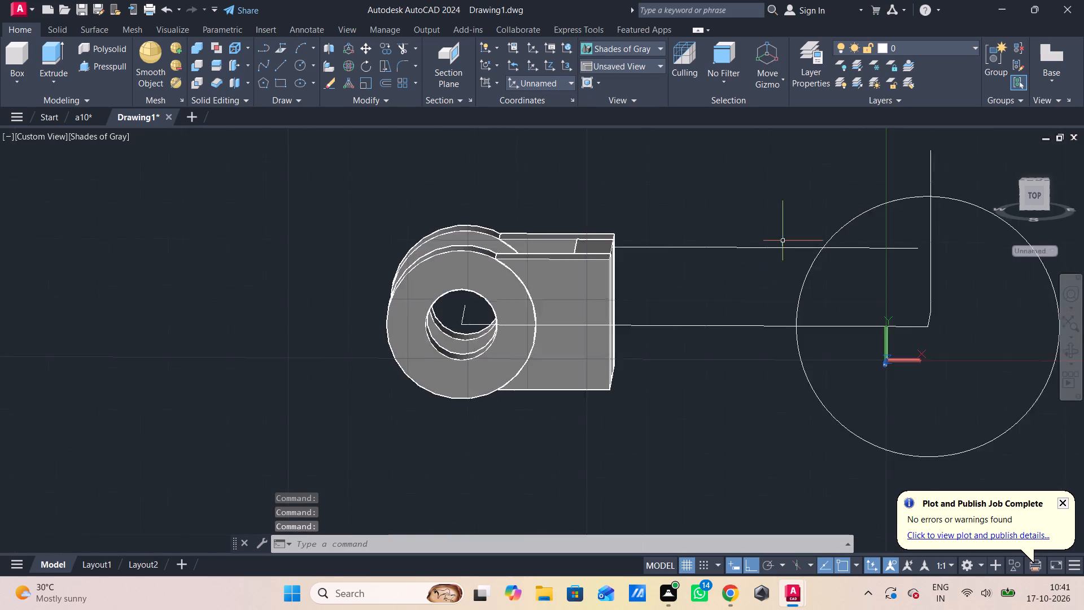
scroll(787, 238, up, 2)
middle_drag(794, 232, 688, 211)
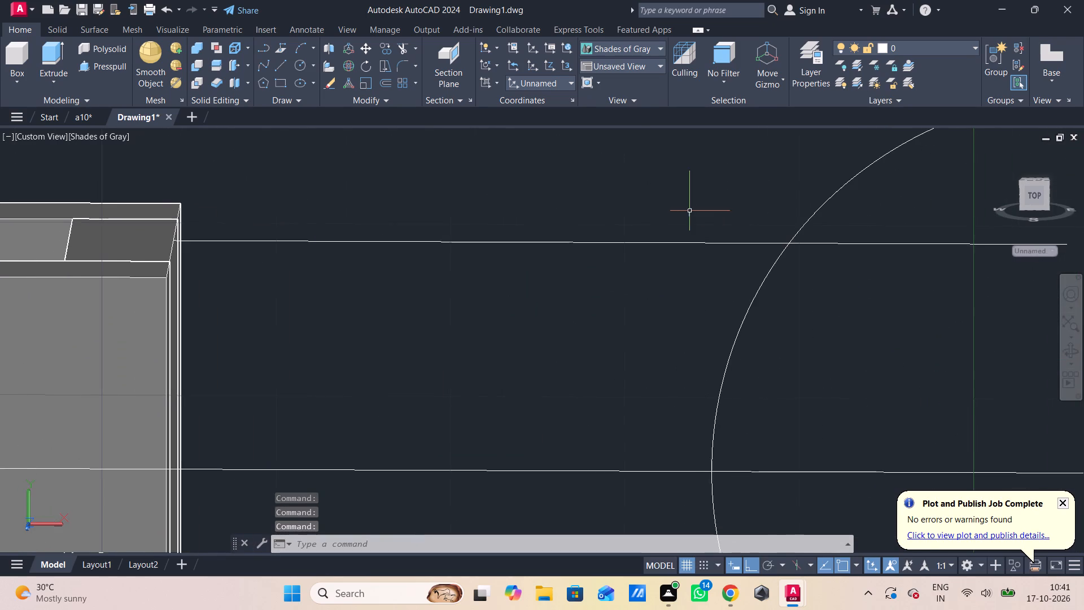
Examine from several angles how the upper construction line's end lies relative to the 15.5 segment and its vertical line.
scroll(690, 211, down, 2)
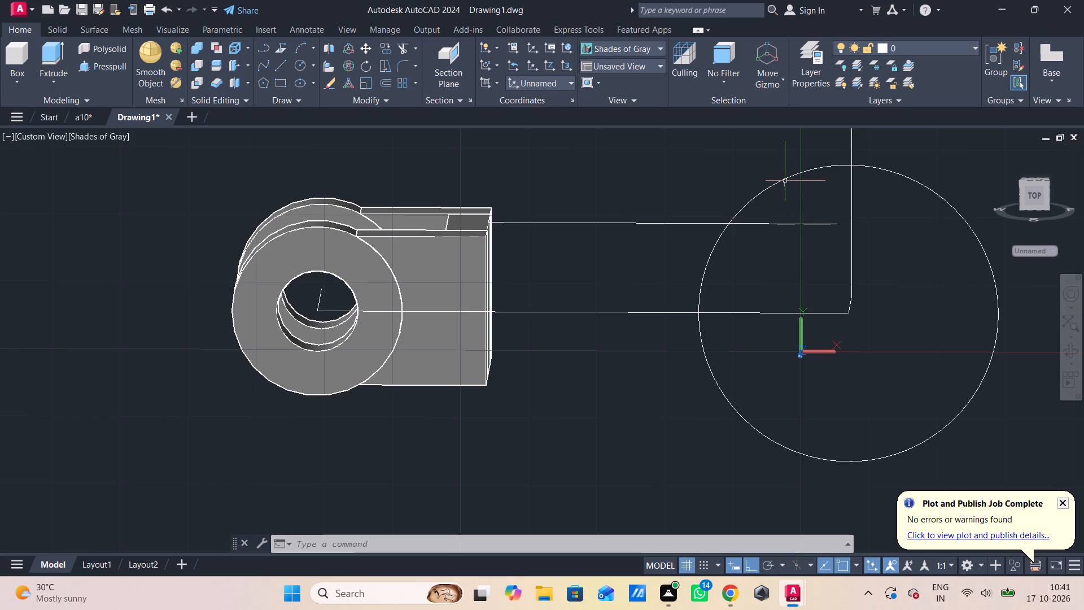
shift+middle_click(761, 246)
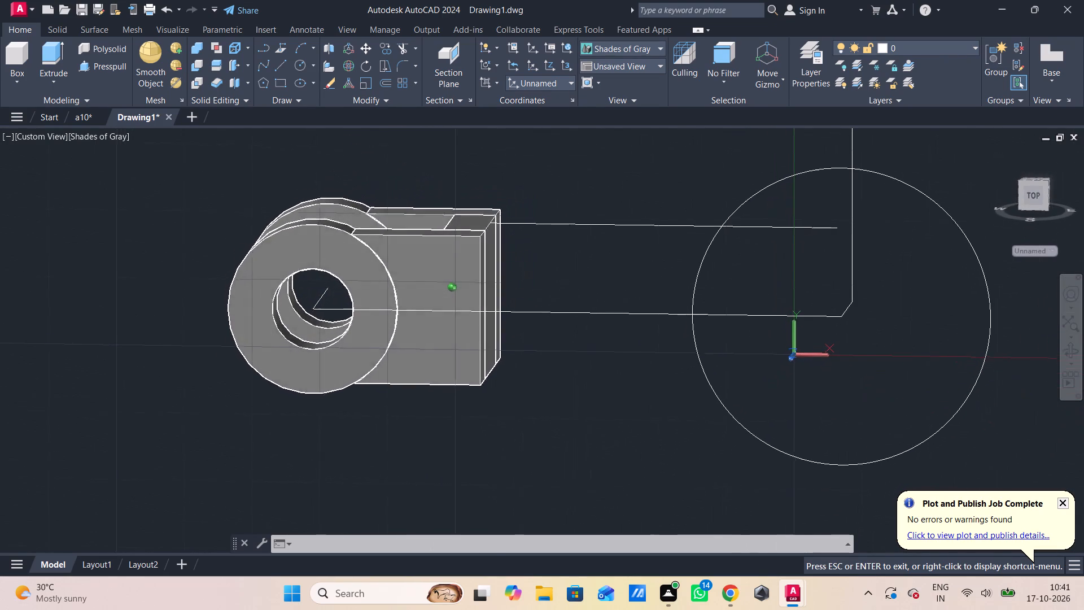
scroll(788, 220, up, 2)
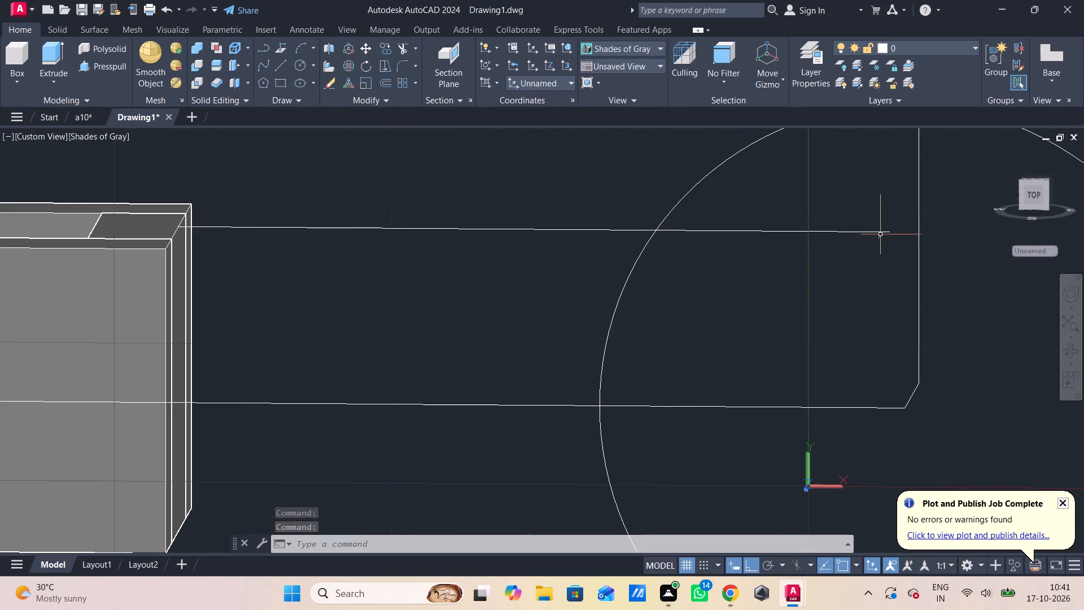
shift+middle_drag(896, 237, 784, 263)
shift+middle_drag(782, 264, 761, 268)
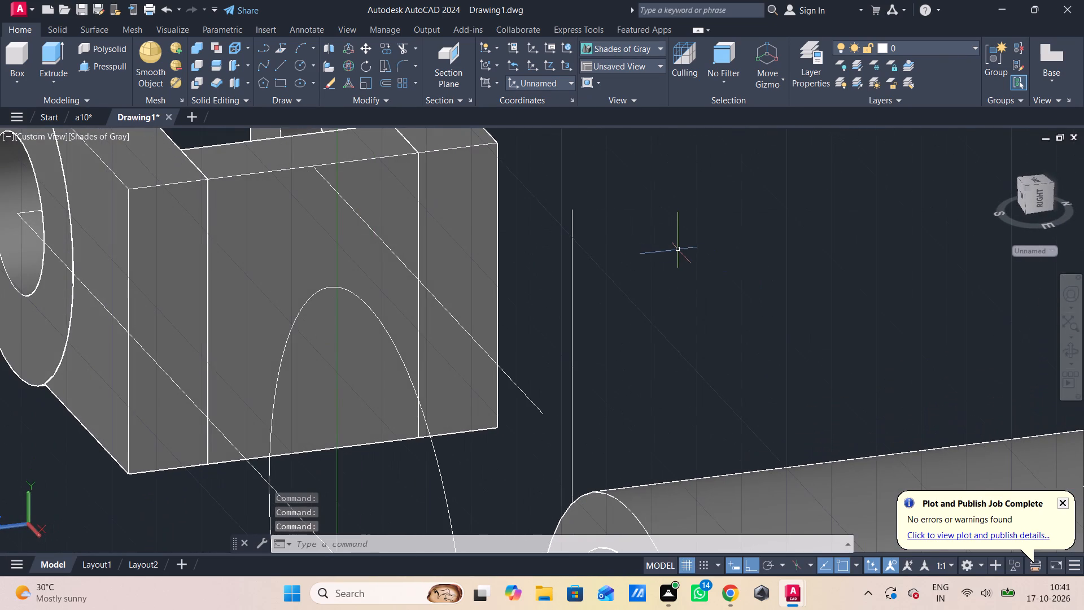
shift+middle_drag(576, 408, 534, 363)
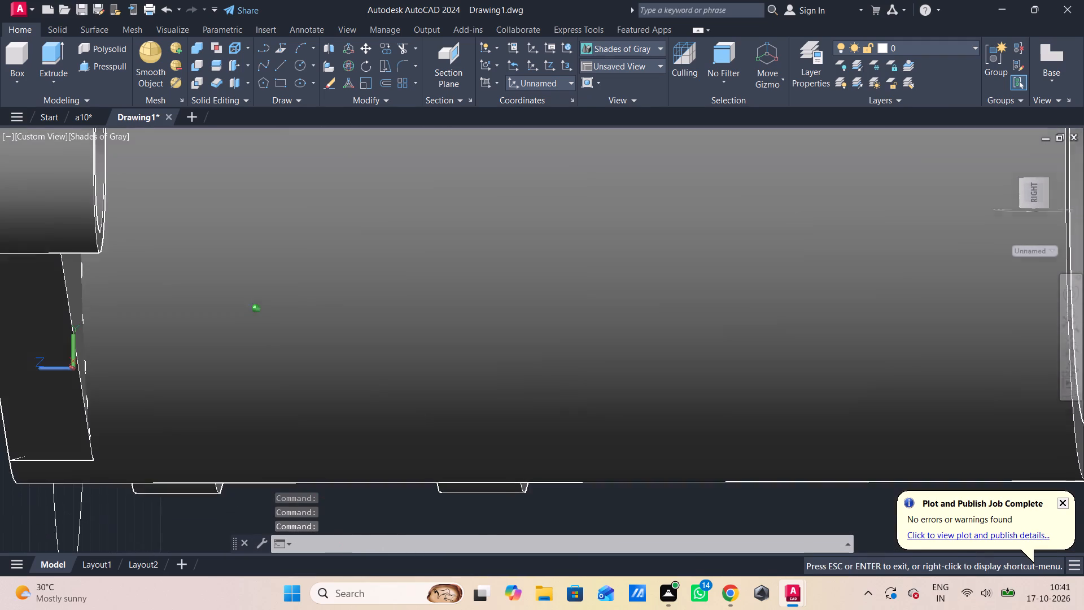
shift+middle_drag(534, 363, 533, 364)
scroll(530, 365, down, 1)
middle_drag(529, 351, 496, 470)
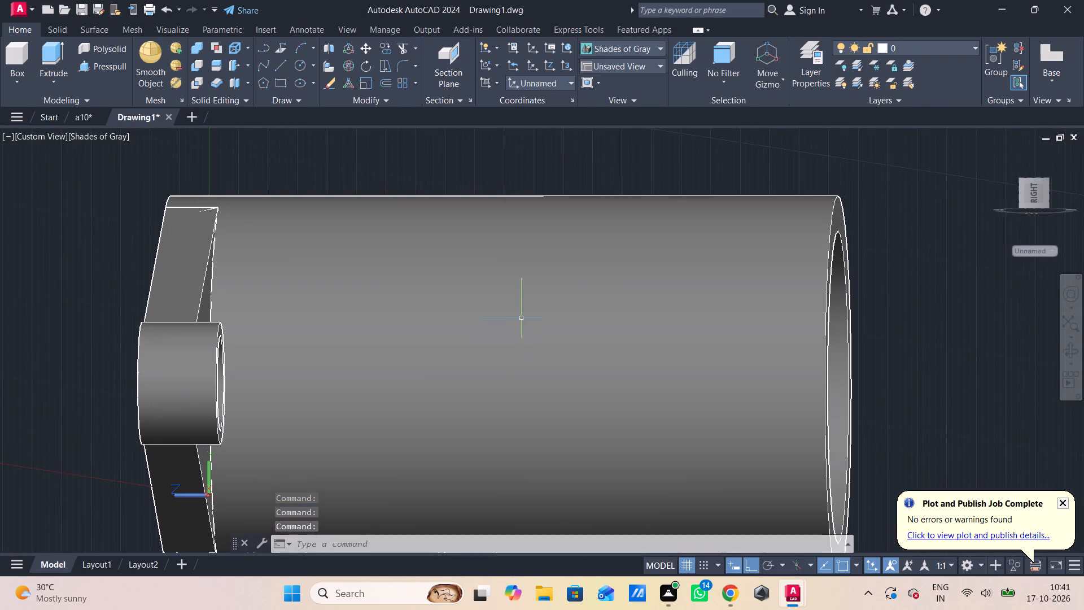
shift+middle_drag(522, 320, 520, 364)
shift+middle_drag(461, 364, 360, 371)
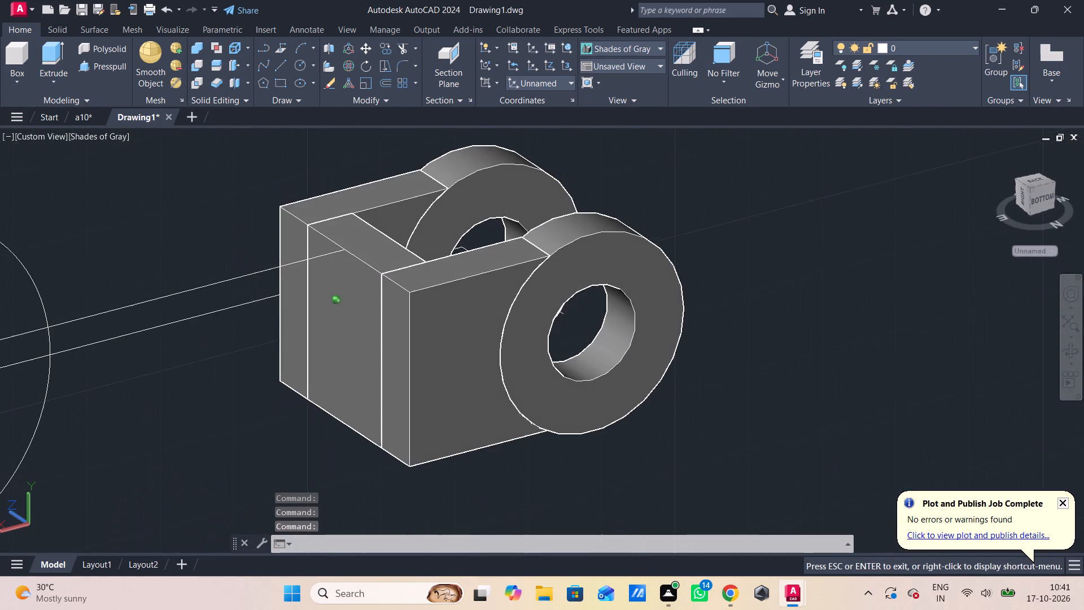
shift+middle_drag(360, 371, 360, 371)
shift+middle_drag(362, 367, 392, 358)
scroll(254, 390, up, 1)
middle_drag(361, 380, 386, 378)
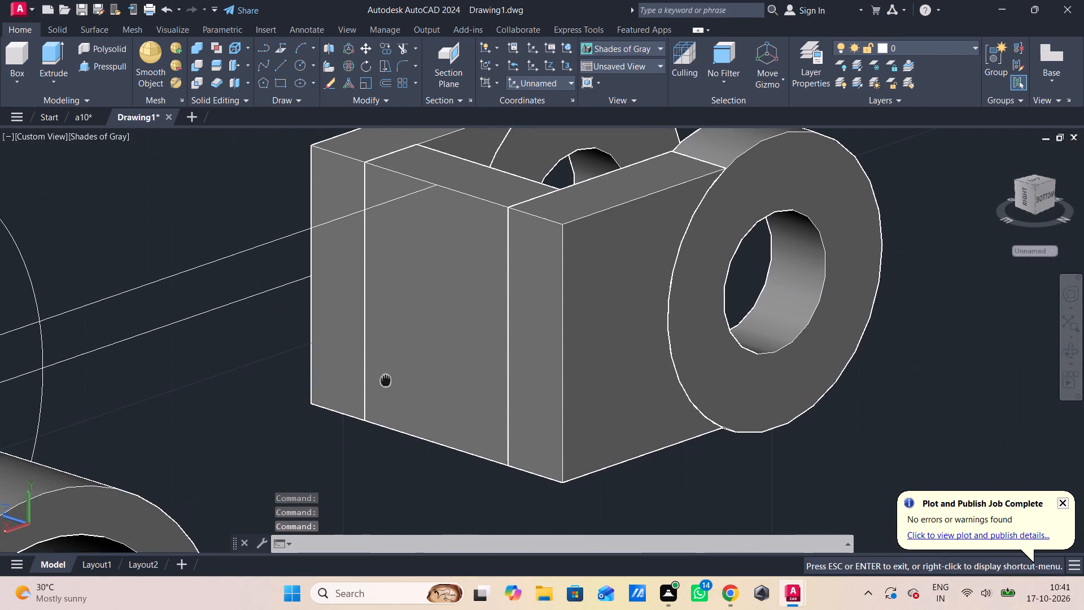
middle_drag(386, 378, 550, 391)
shift+middle_drag(232, 344, 251, 341)
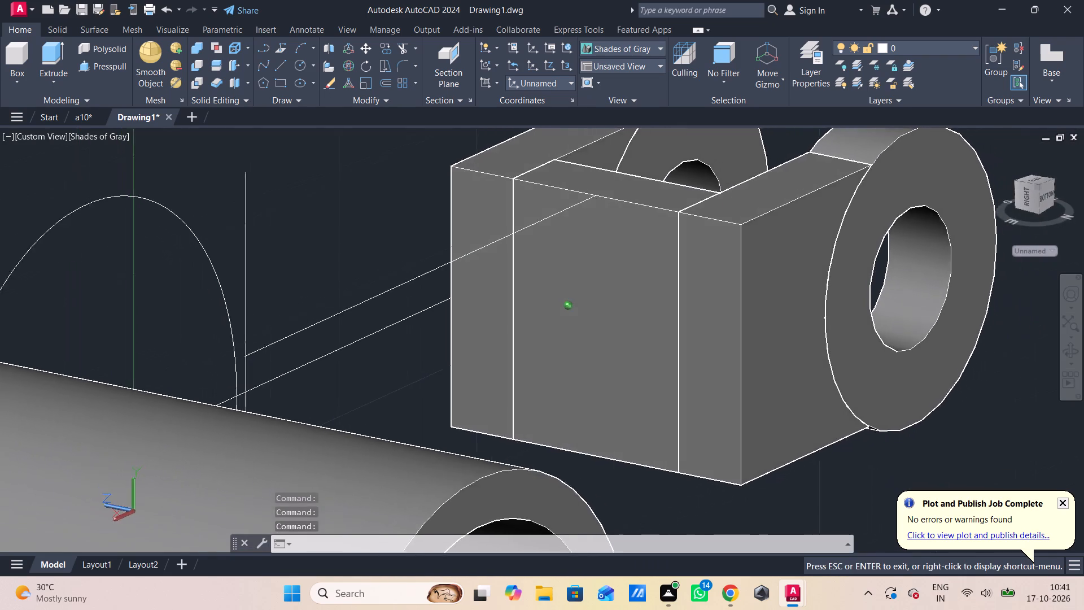
shift+middle_drag(251, 341, 328, 349)
shift+middle_click(329, 347)
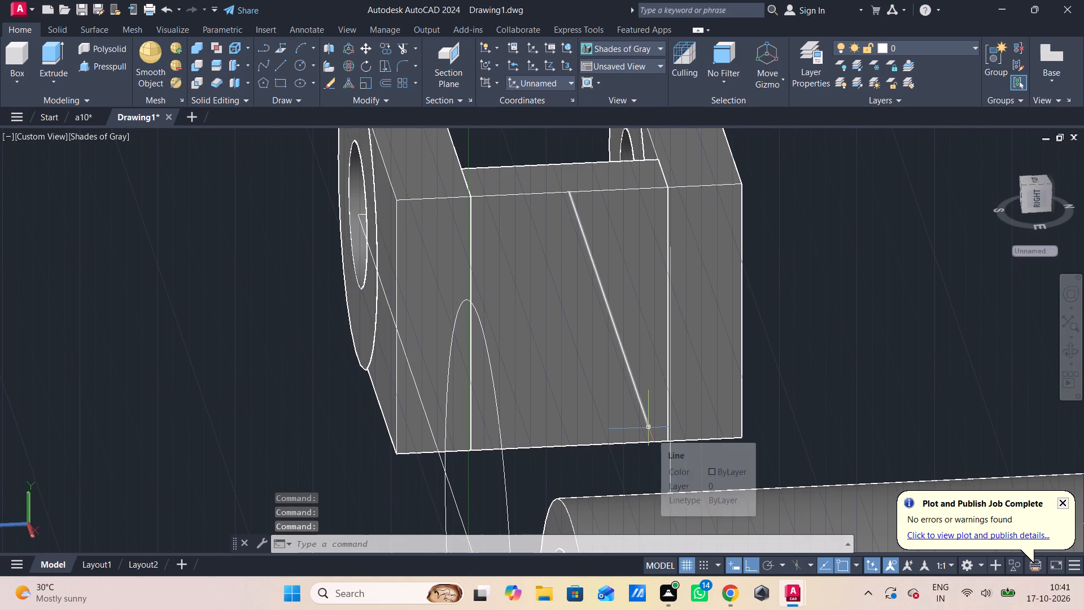
scroll(649, 428, up, 2)
middle_drag(649, 424, 642, 193)
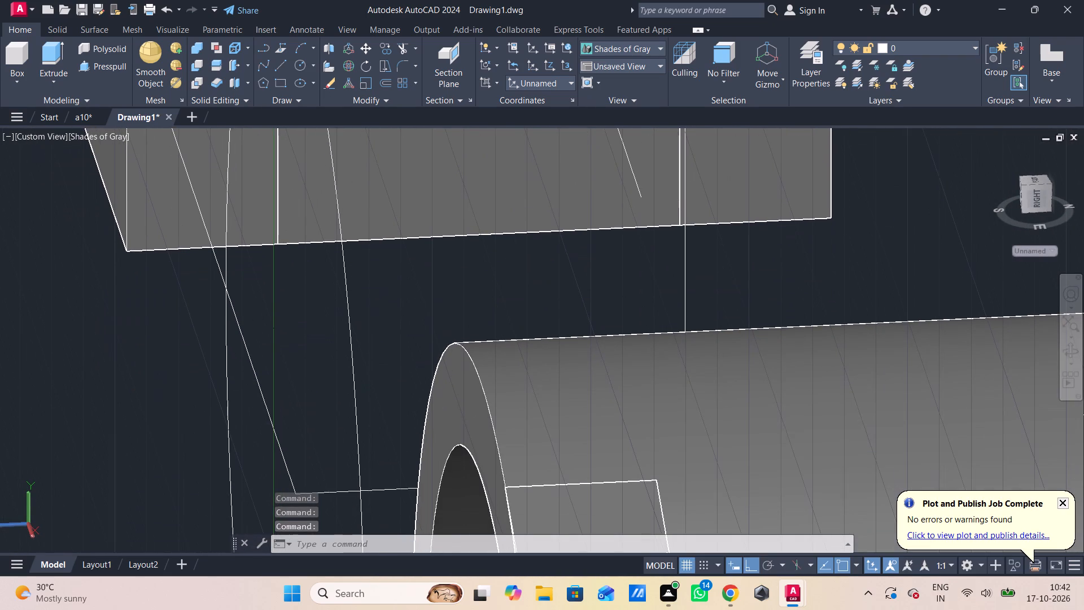
shift+middle_drag(642, 193, 668, 204)
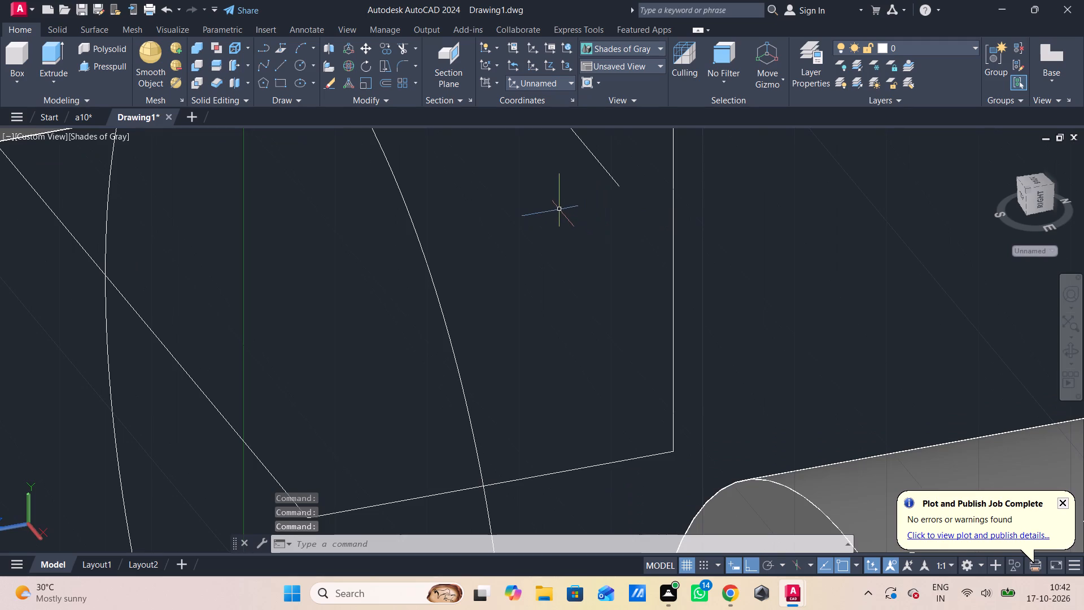
scroll(560, 210, down, 2)
shift+middle_drag(582, 211, 553, 299)
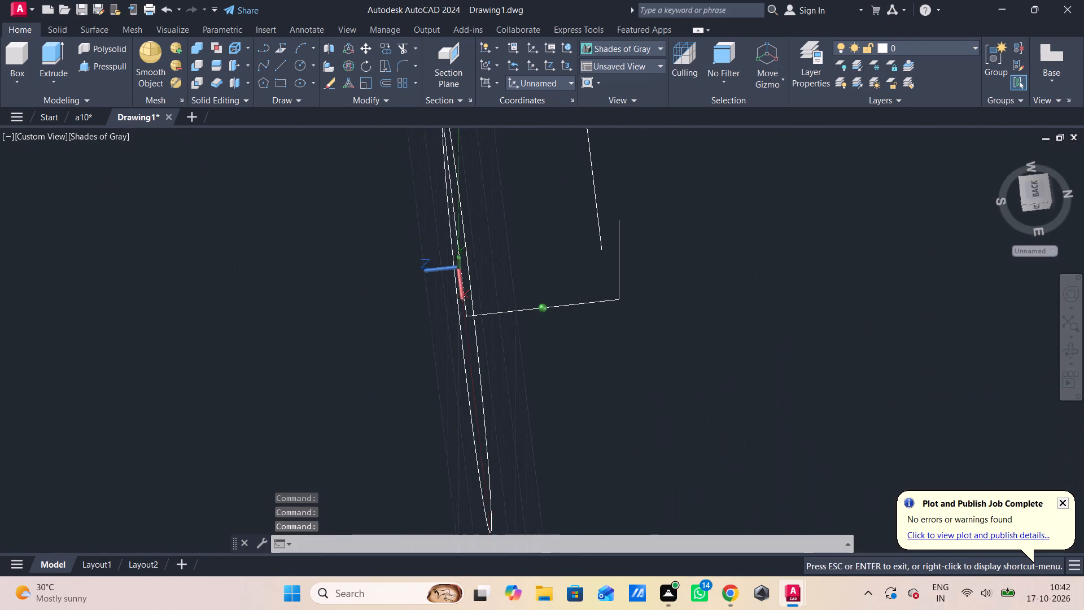
shift+middle_drag(553, 299, 560, 293)
middle_drag(568, 230, 551, 327)
shift+middle_drag(537, 321, 537, 265)
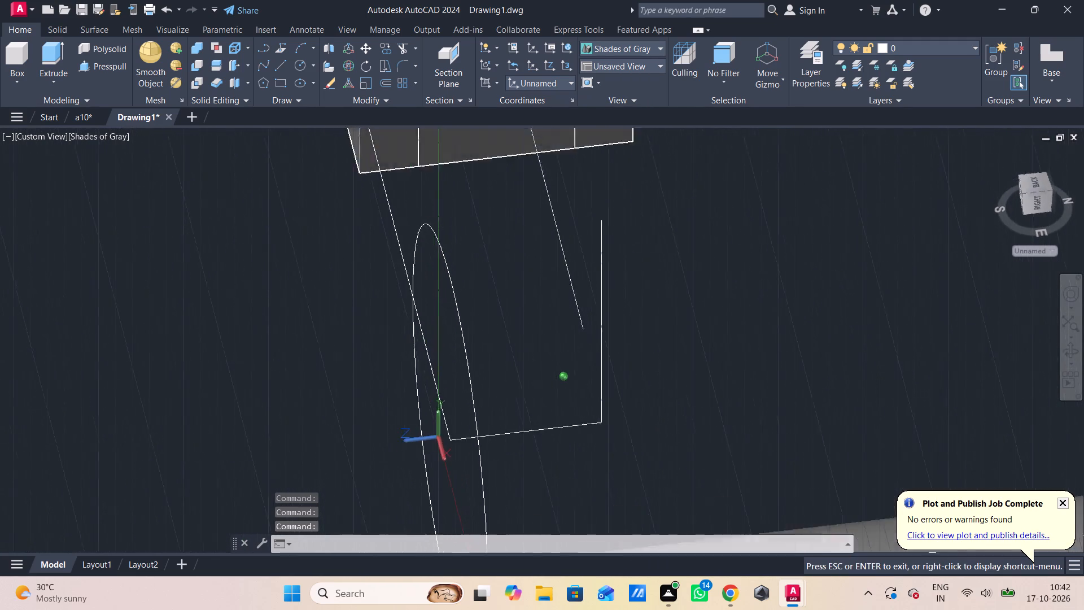
shift+middle_drag(537, 265, 546, 229)
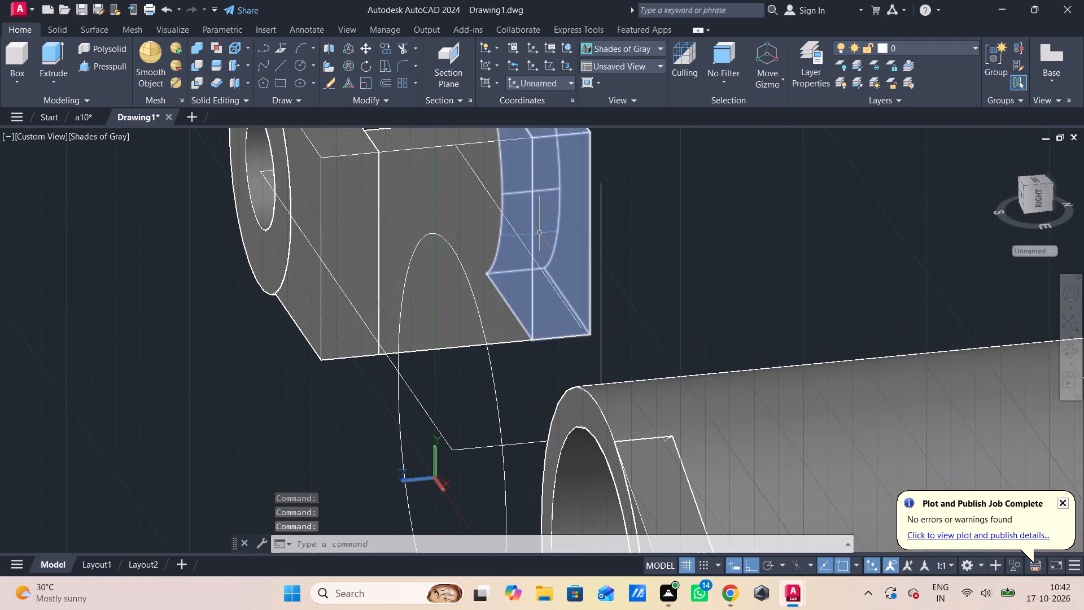
shift+middle_drag(544, 238, 585, 243)
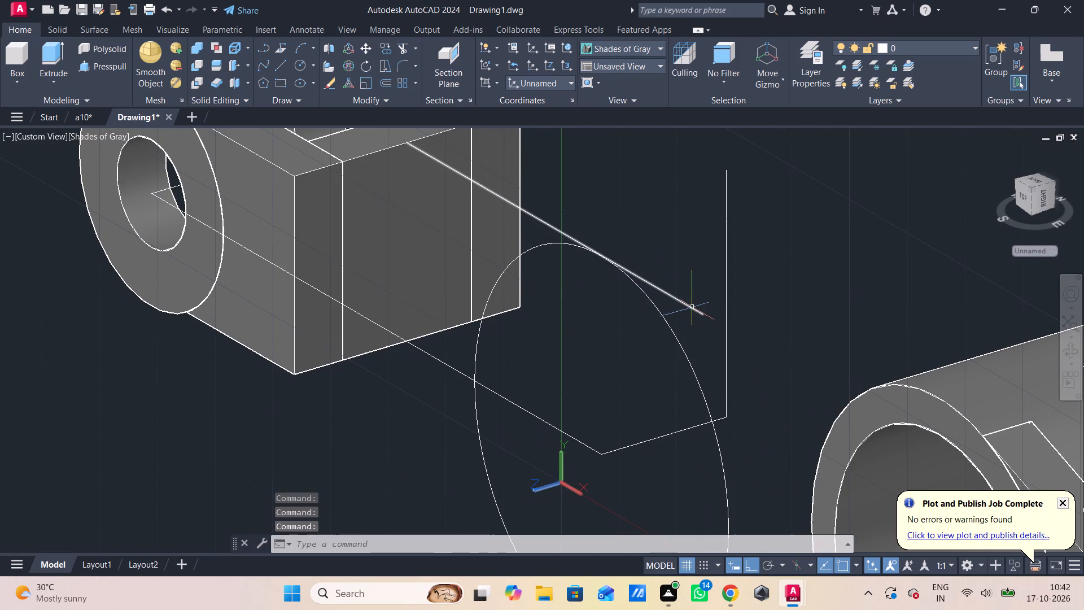
Draw a line from the free end of the upper construction line to the midpoint of the 15.5 segment.
key(l)
key(Return)
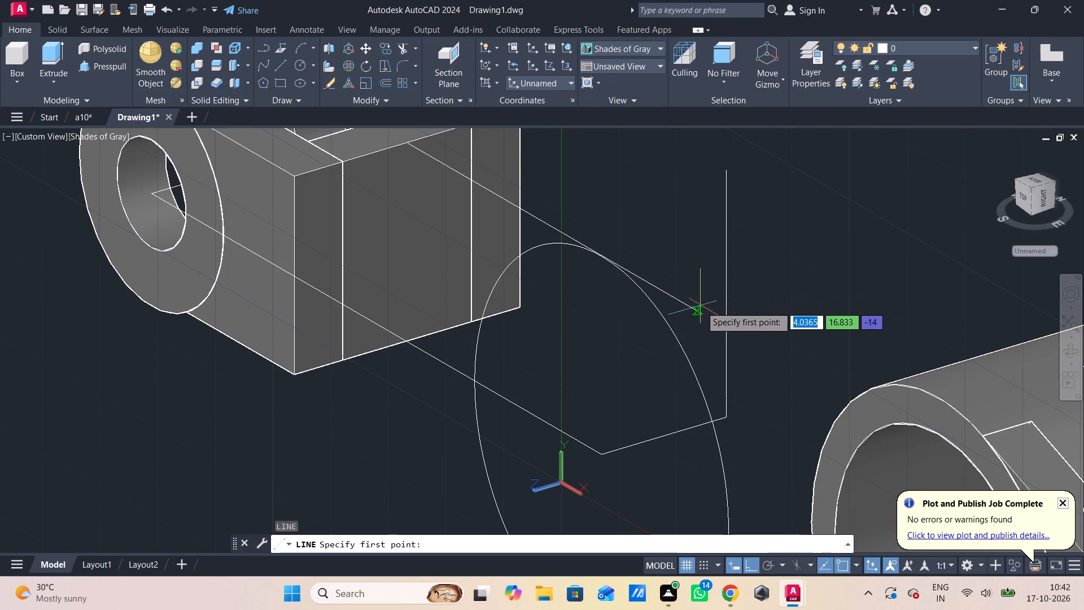
click(703, 316)
scroll(697, 420, up, 1)
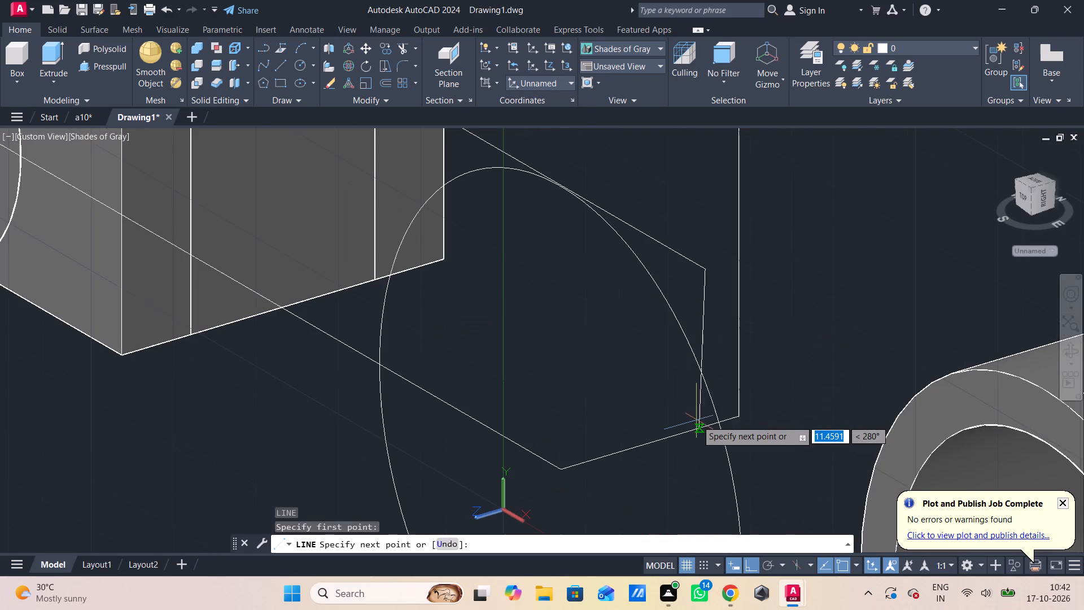
shift+middle_drag(697, 422, 748, 425)
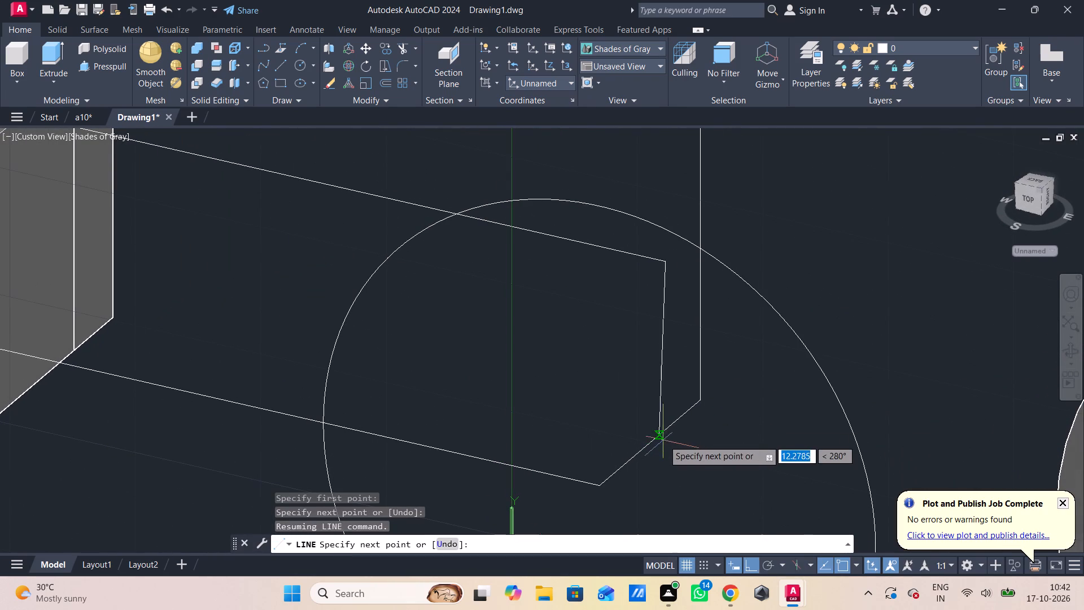
shift+middle_drag(664, 435, 692, 439)
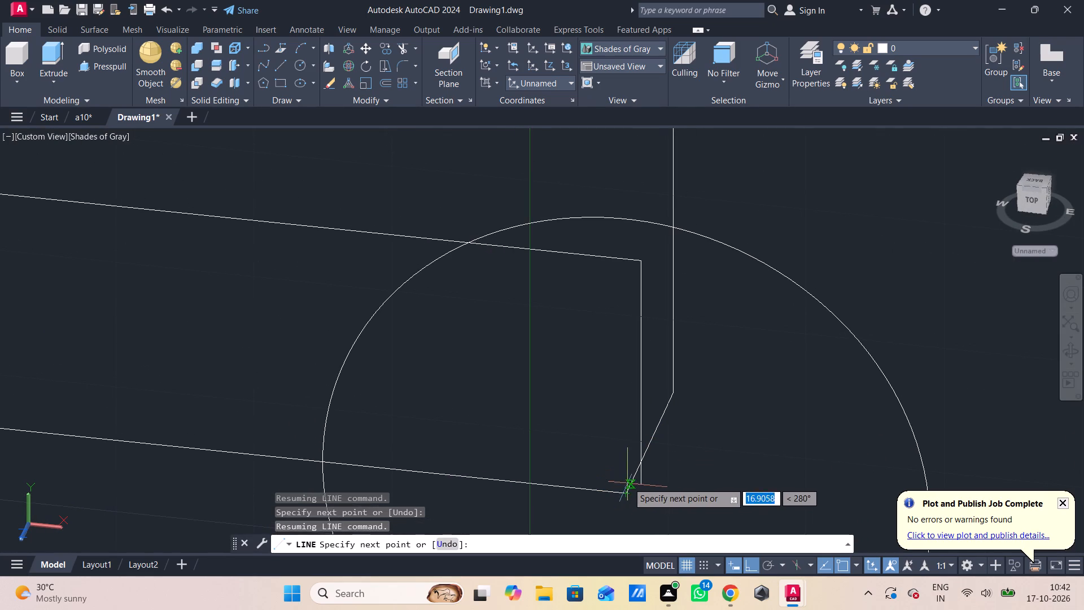
click(648, 443)
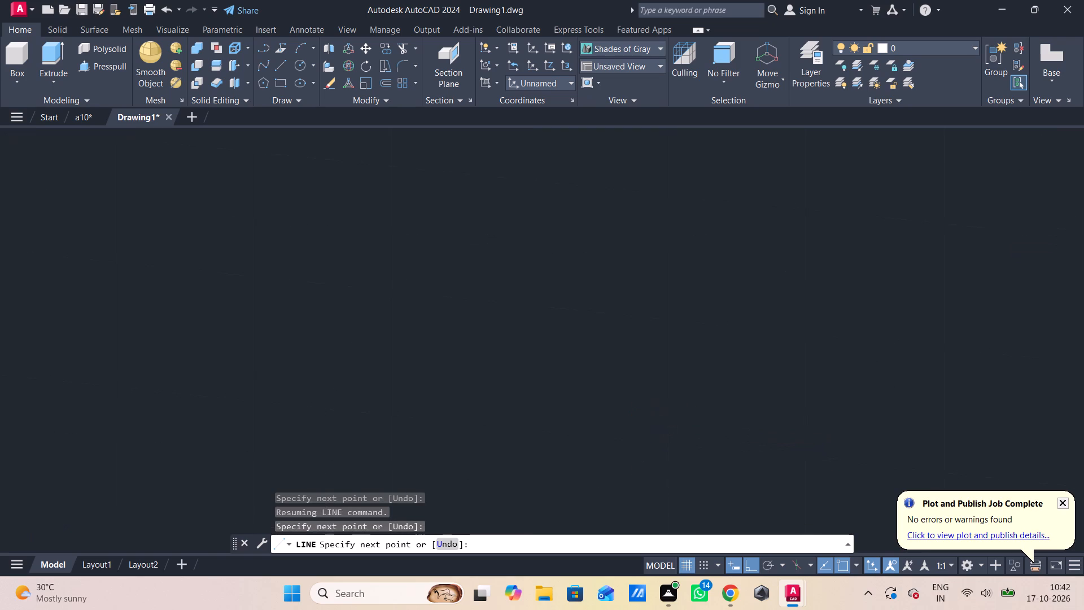
shift+middle_drag(662, 355, 684, 332)
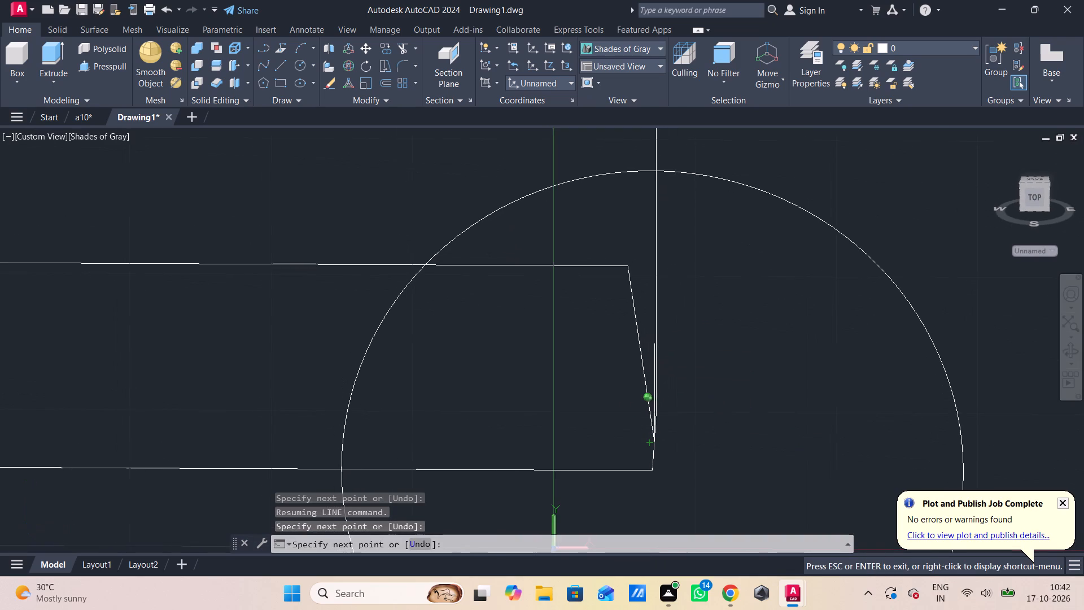
shift+middle_drag(684, 332, 636, 369)
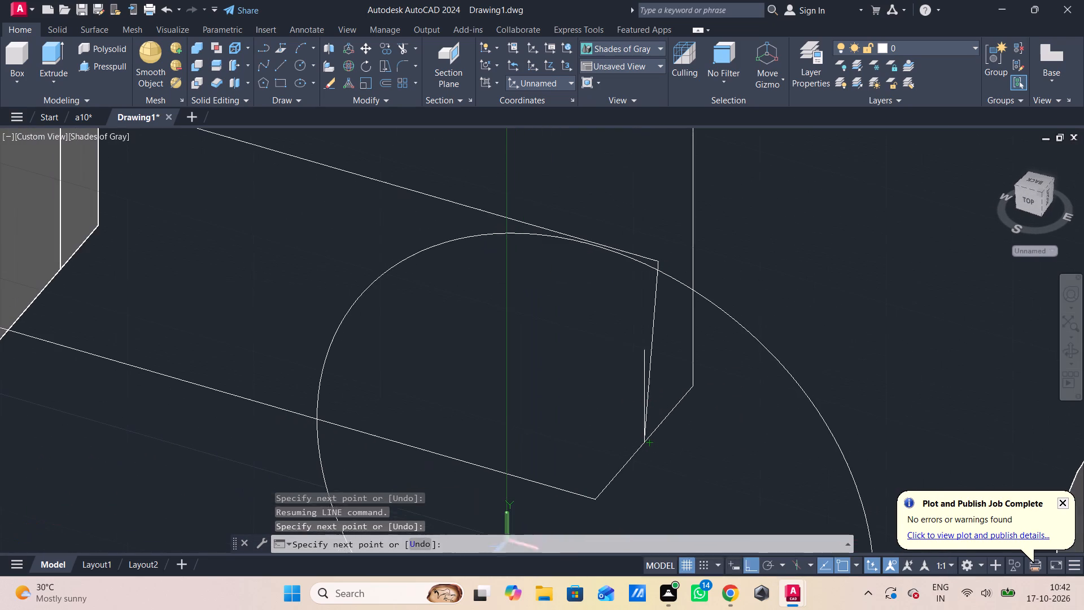
key(Escape)
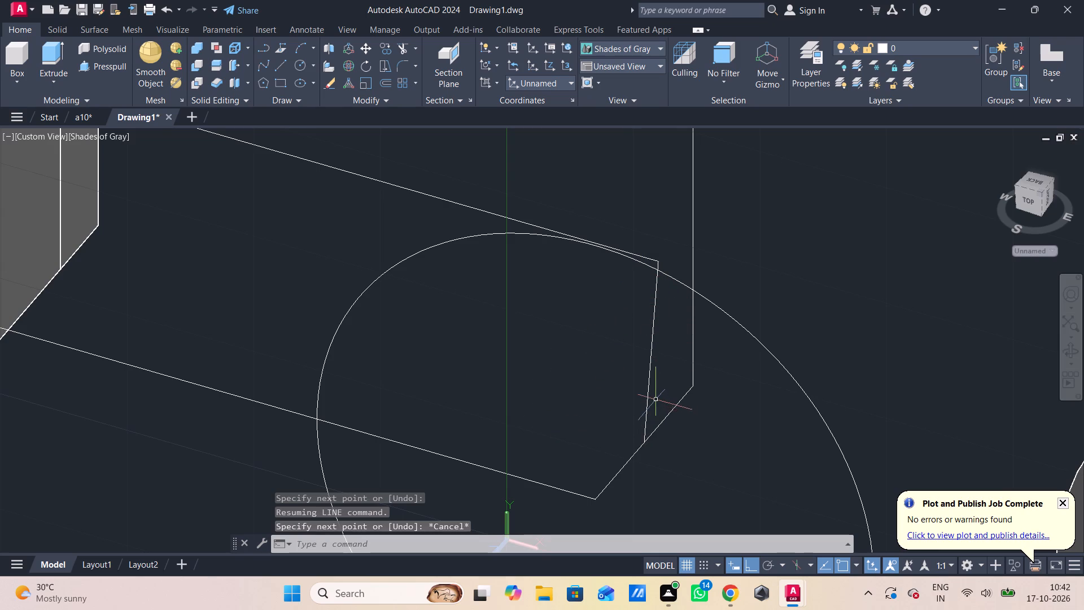
Draw a vertical line about 24 long upward from the midpoint of the 15.5 segment.
key(l)
key(Return)
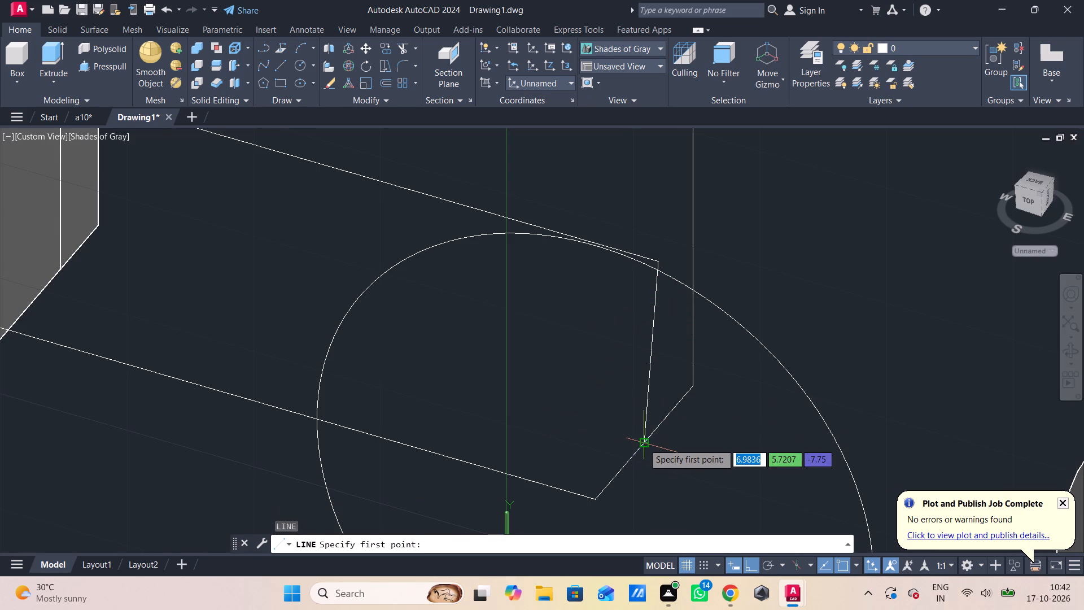
click(644, 443)
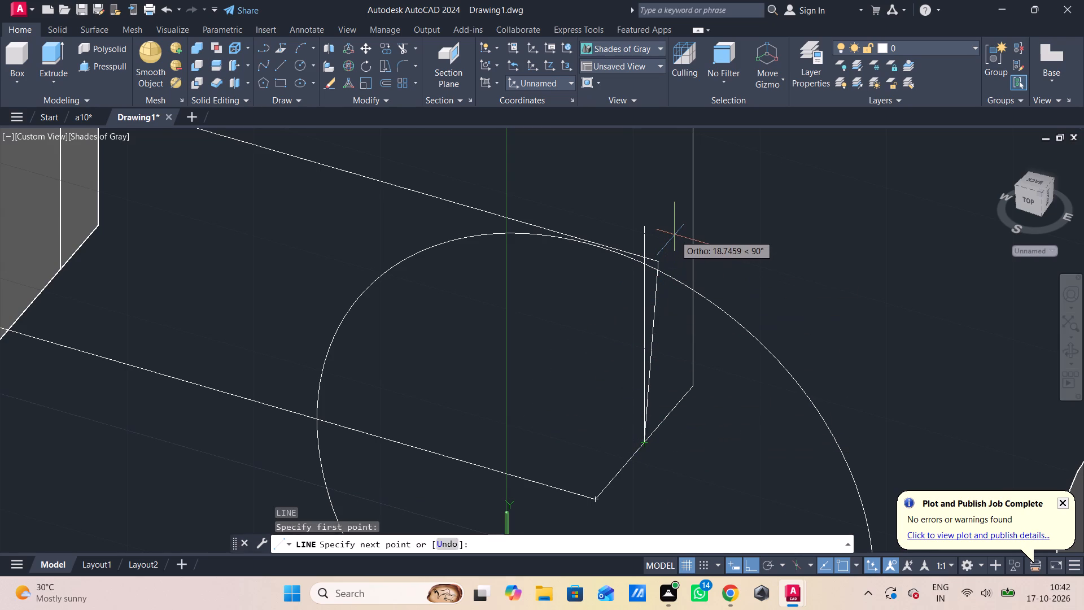
shift+middle_drag(675, 235, 645, 260)
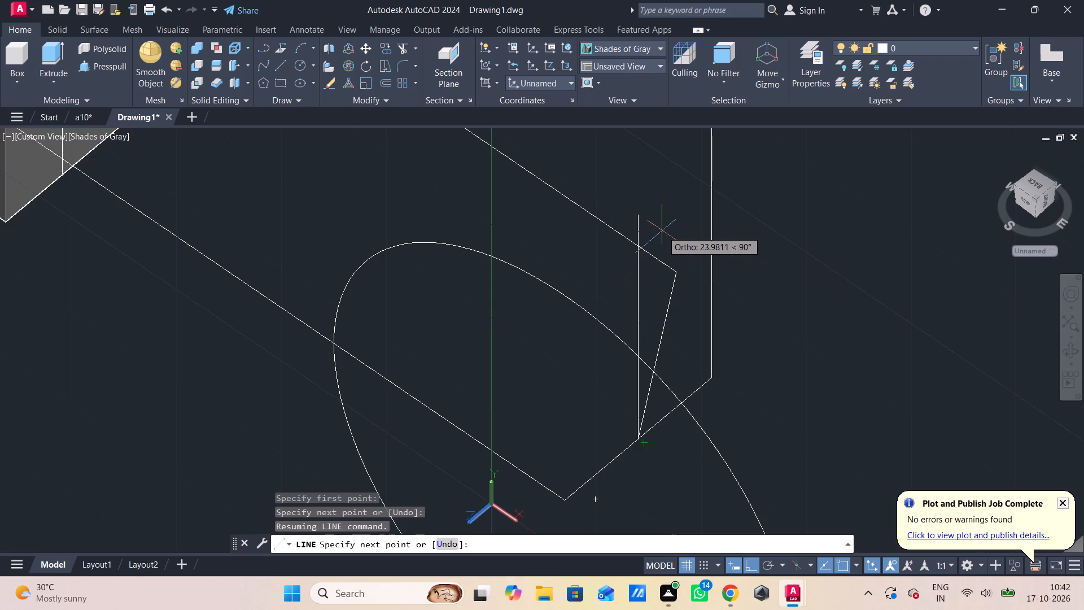
click(662, 231)
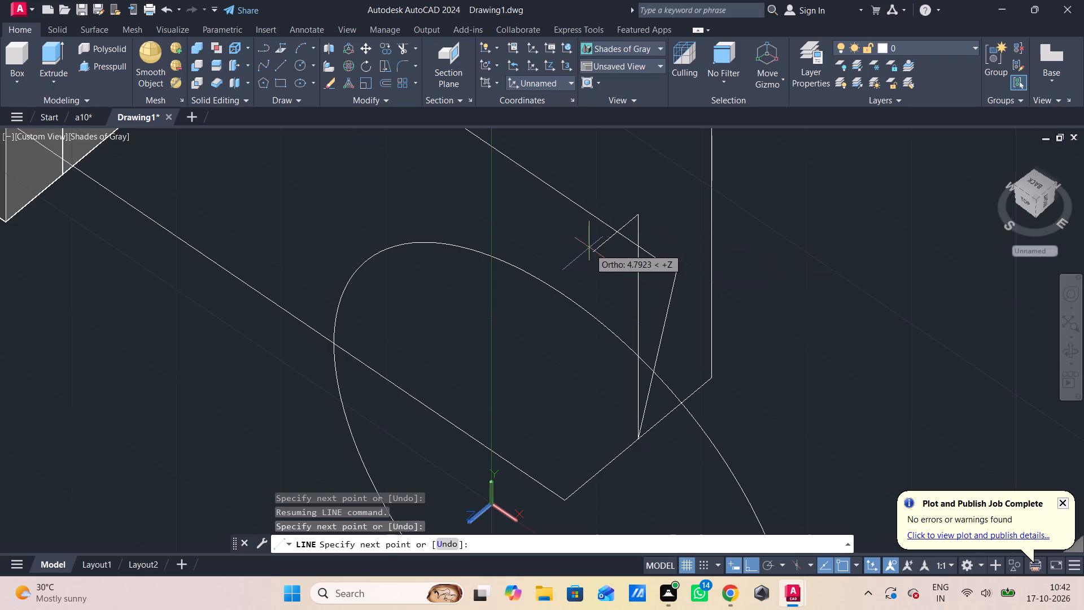
key(Escape)
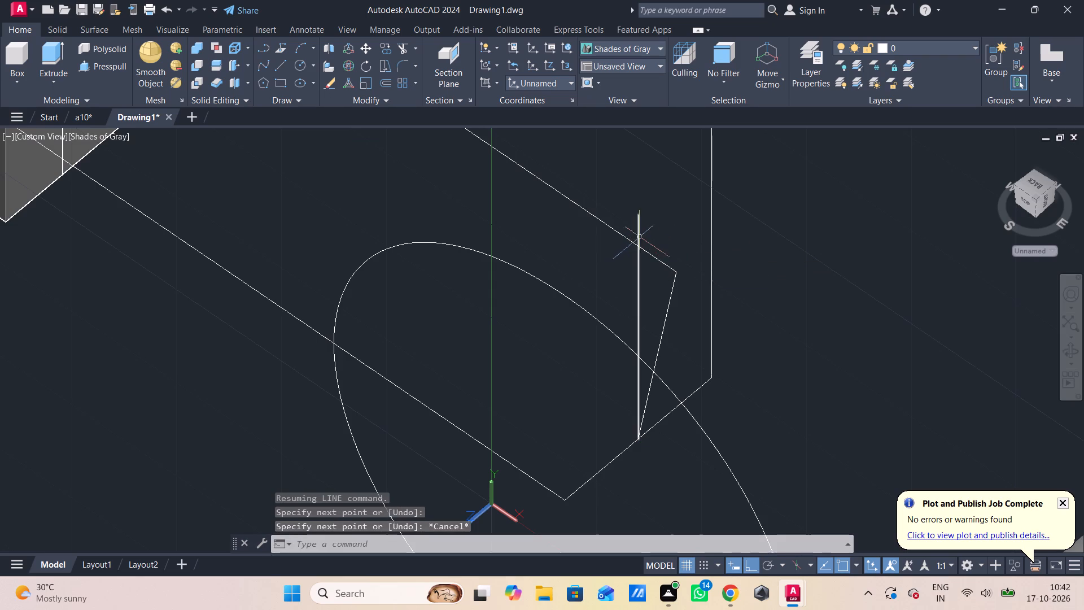
Stretch the free end of the upper construction line onto the vertical line rising from the 15.5 segment's midpoint.
click(649, 255)
click(673, 276)
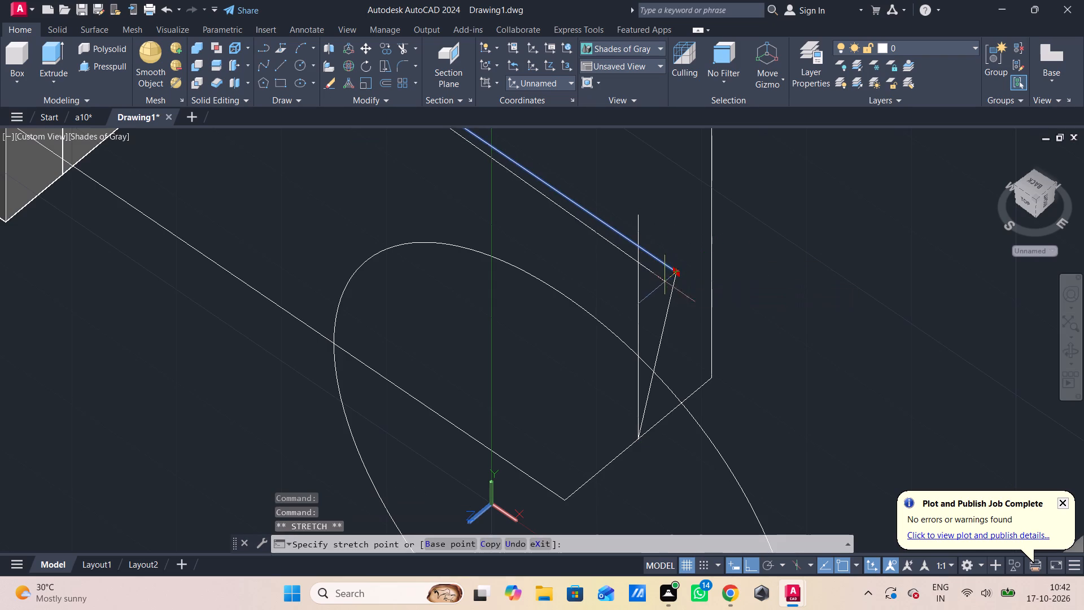
click(639, 291)
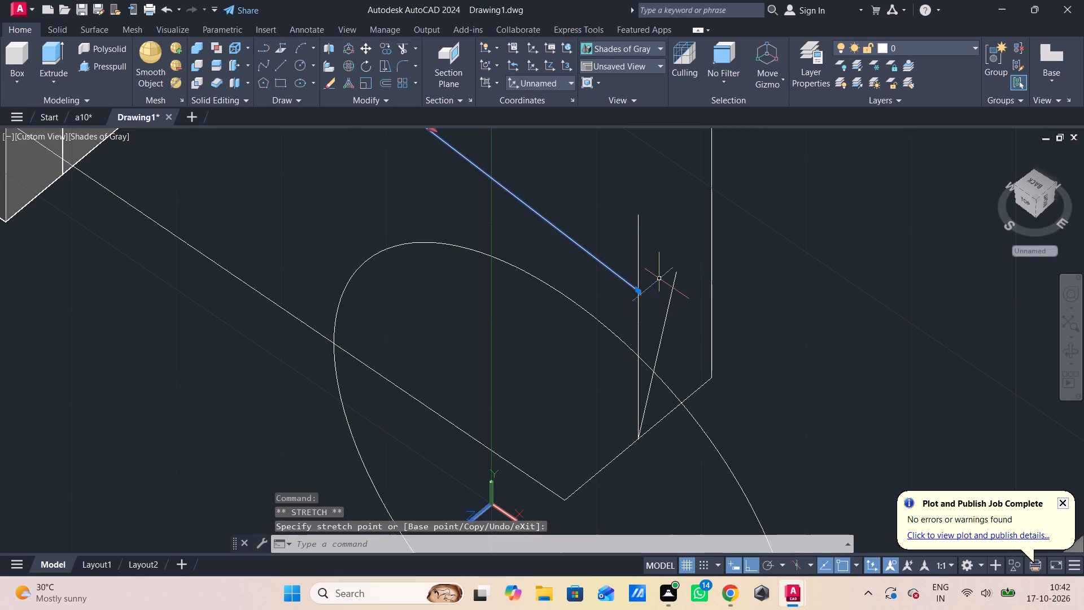
shift+middle_drag(663, 279, 723, 265)
scroll(725, 263, down, 1)
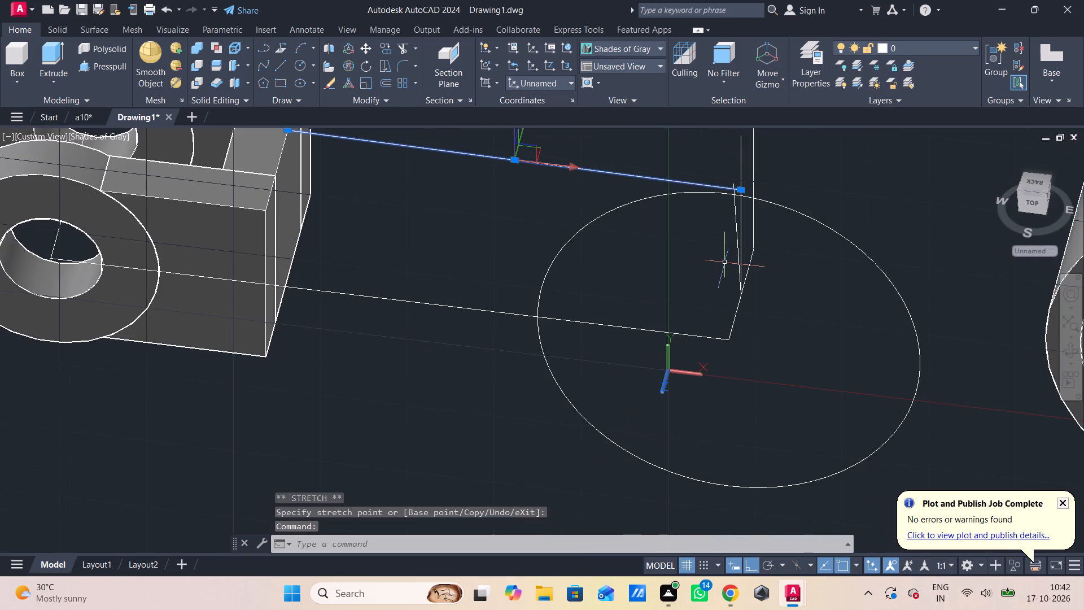
key(Escape)
scroll(732, 255, down, 1)
shift+middle_drag(732, 255, 741, 213)
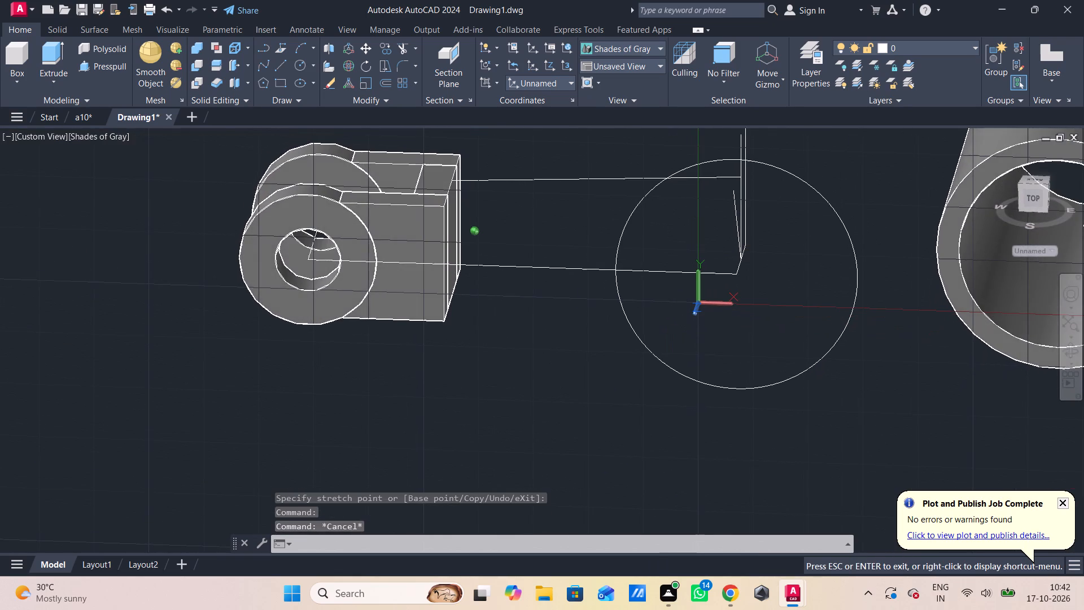
shift+middle_drag(741, 213, 742, 201)
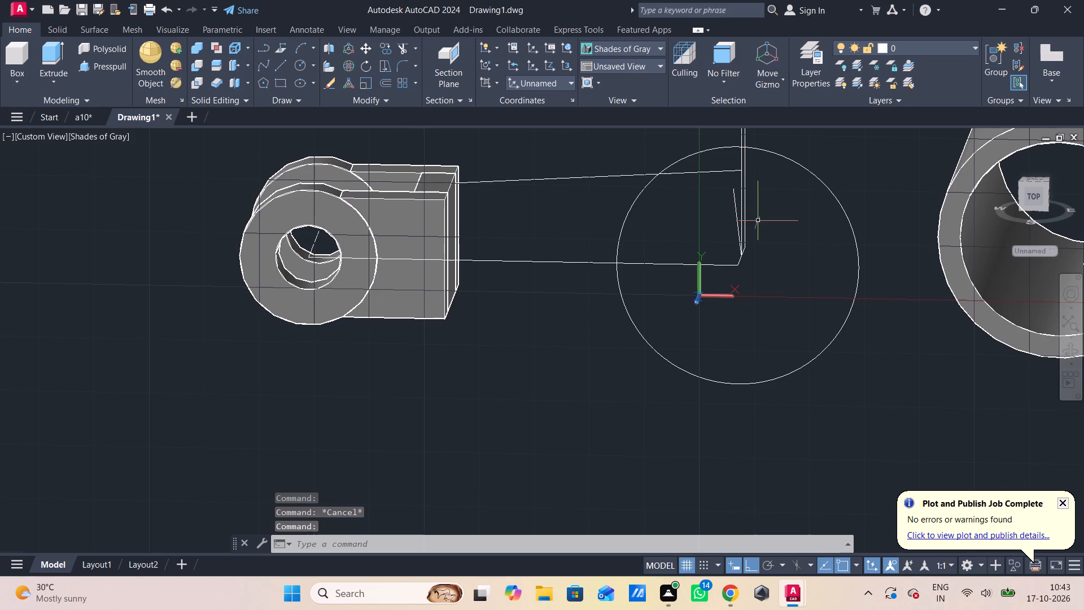
shift+middle_drag(758, 221, 760, 210)
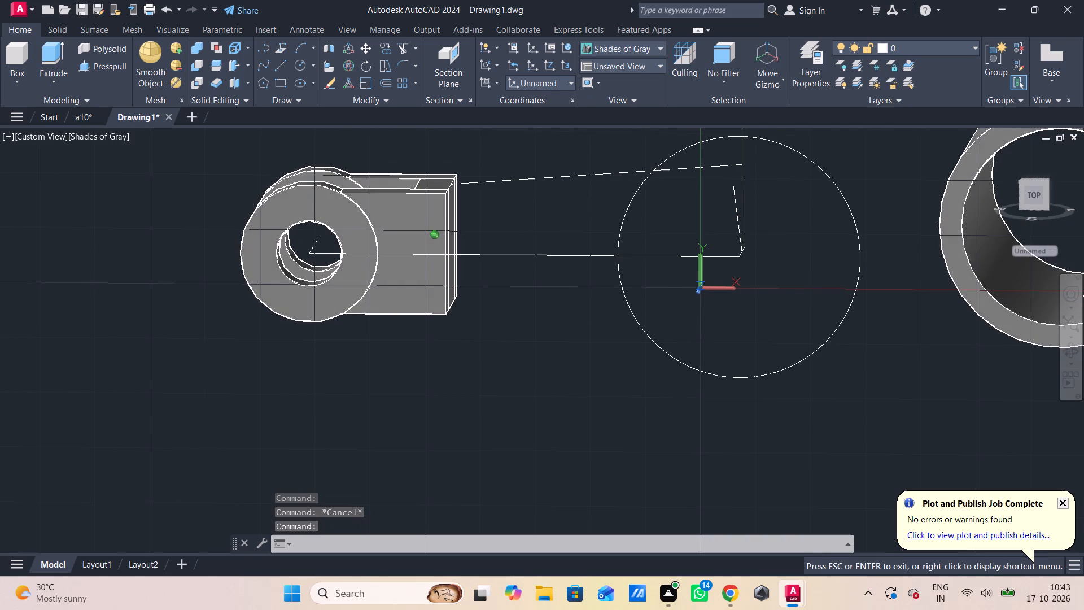
Measure the distance from the lug block's end face to the far end of the lower construction line.
shift+middle_drag(760, 210, 760, 215)
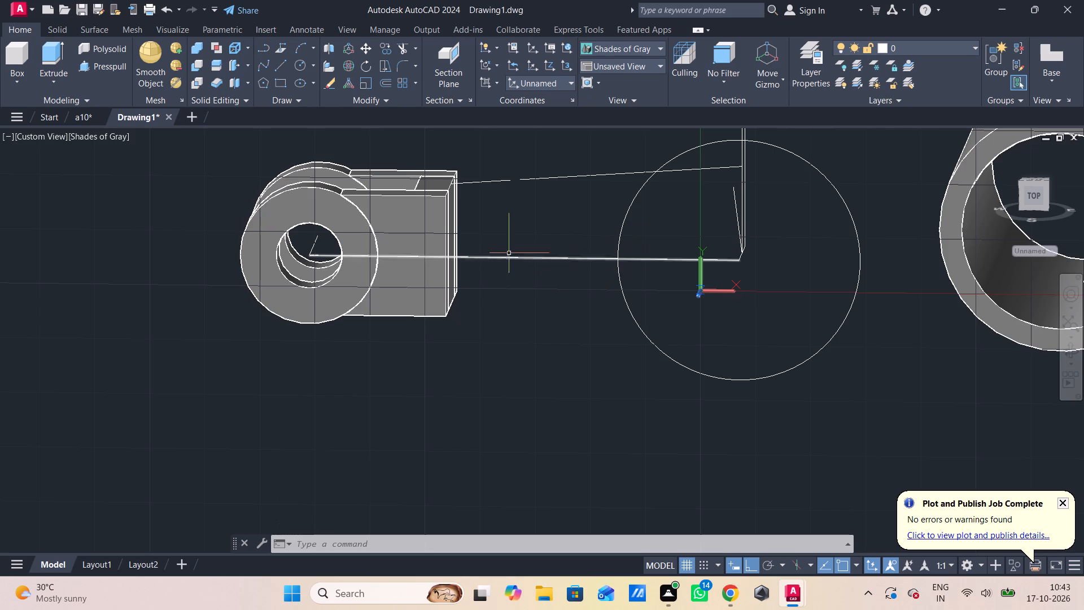
text(da)
key(l)
key(space)
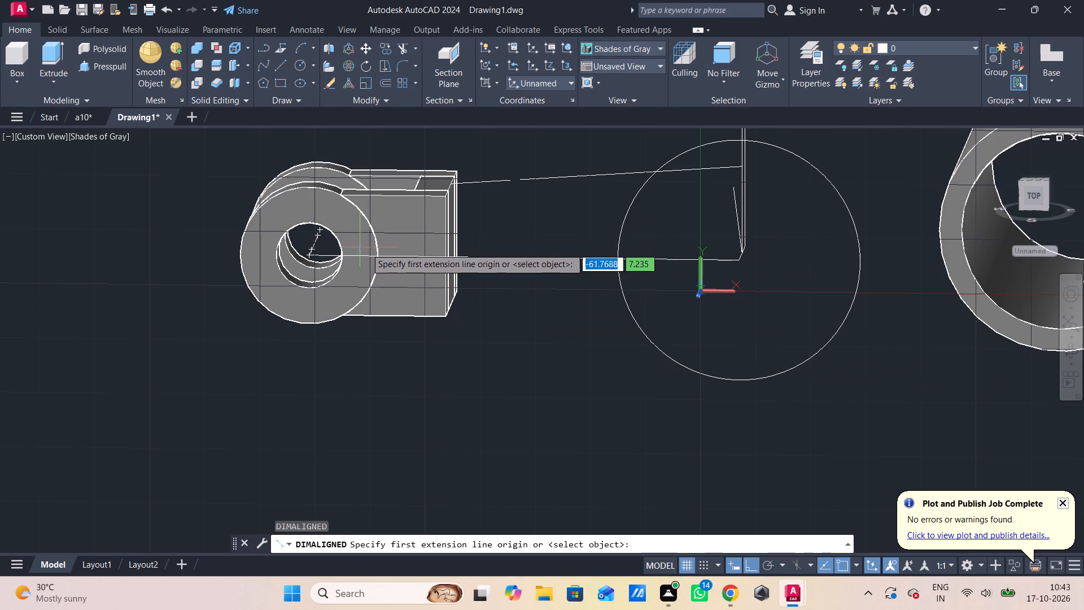
scroll(444, 259, up, 3)
click(448, 258)
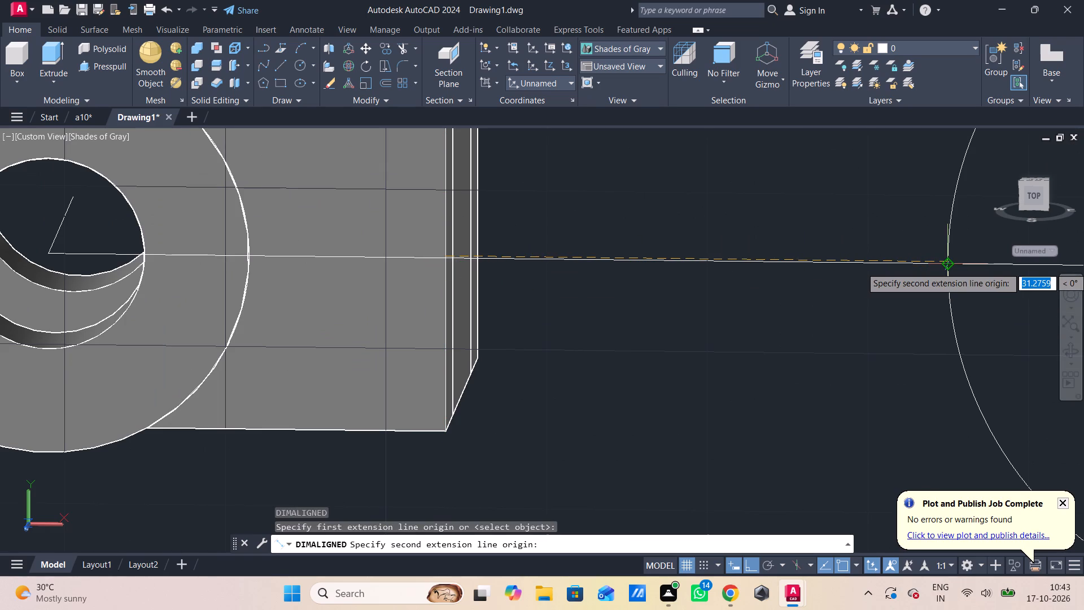
middle_drag(945, 267, 773, 291)
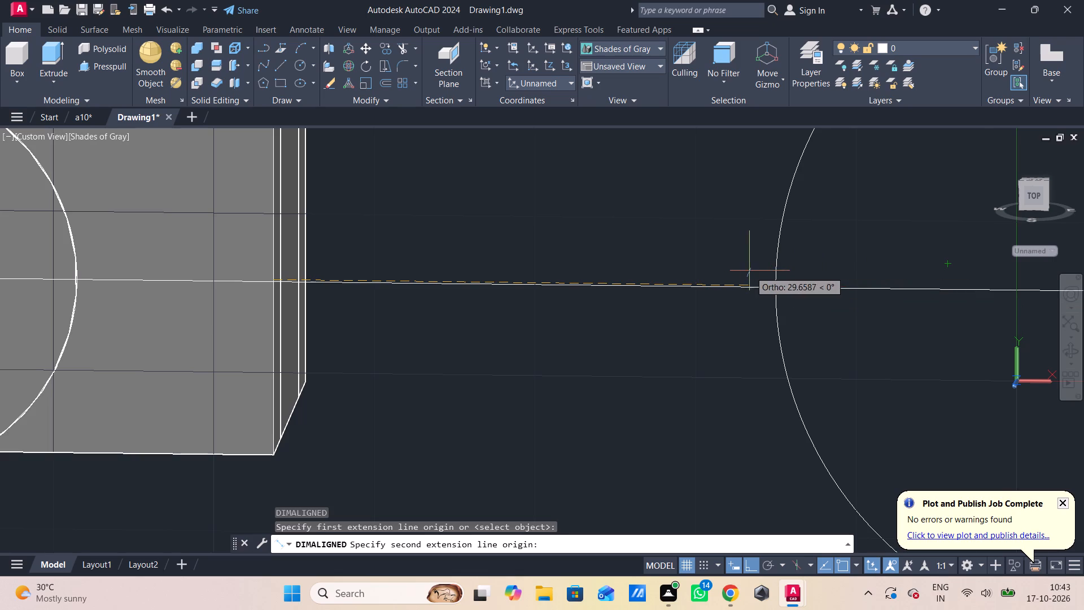
middle_drag(750, 271, 467, 276)
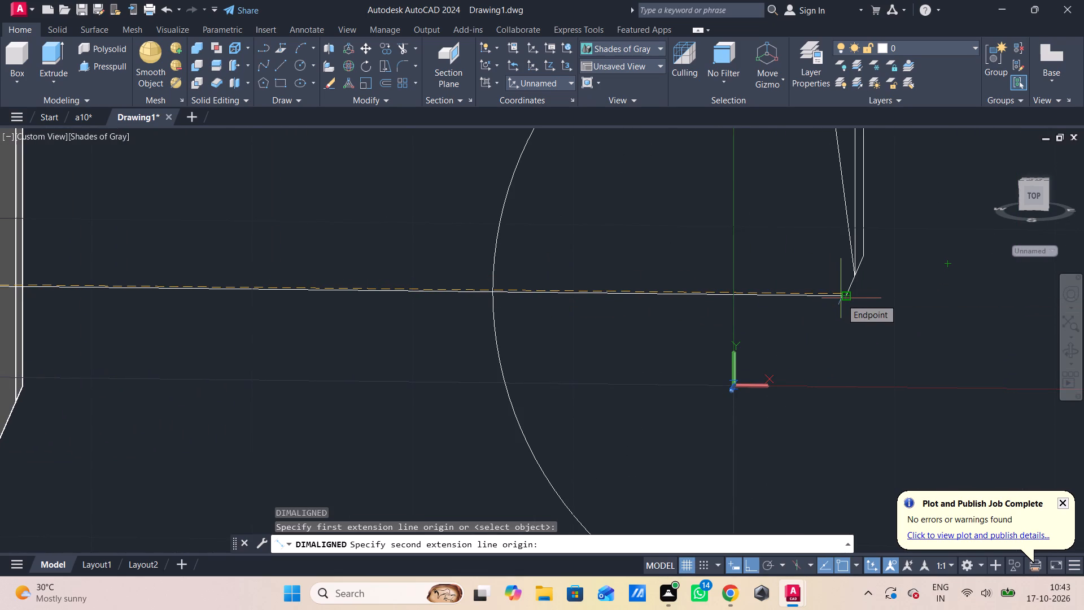
scroll(842, 295, up, 1)
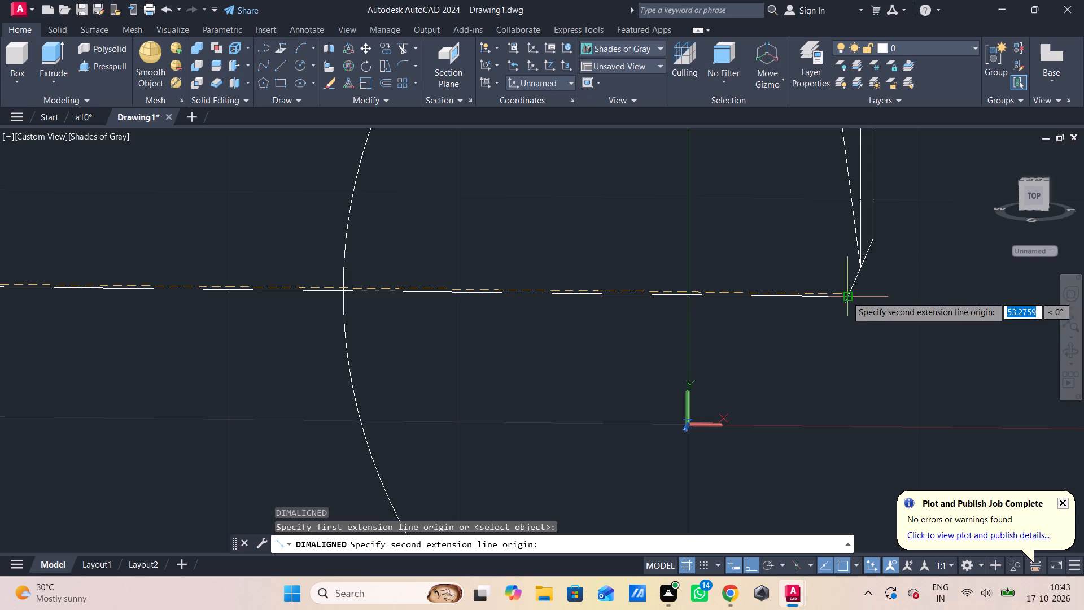
scroll(846, 296, down, 2)
key(Escape)
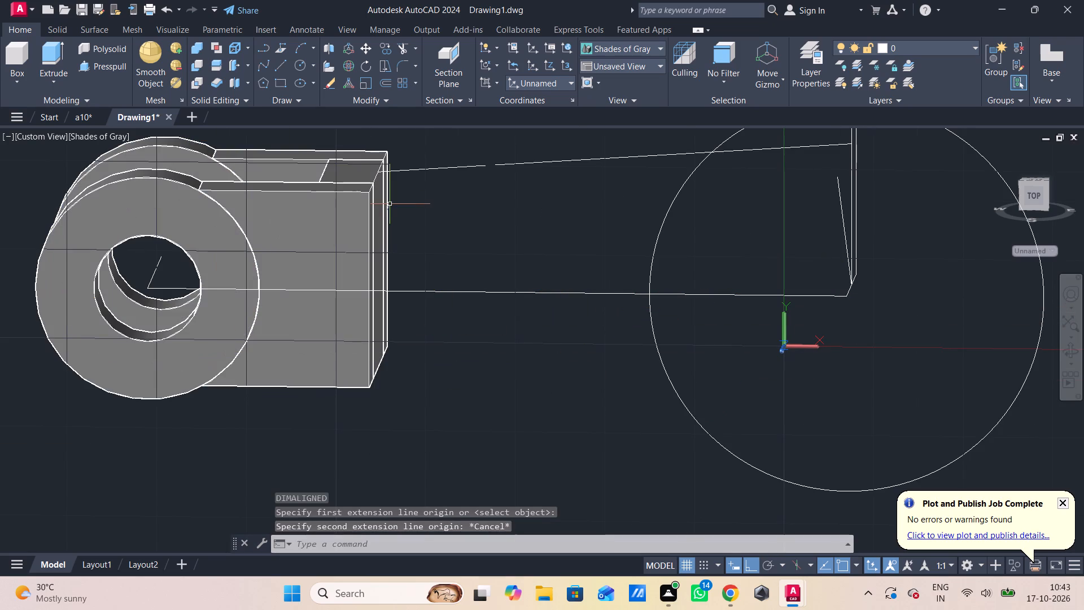
Delete the upper construction line running from the lug block to the vertical line.
click(425, 169)
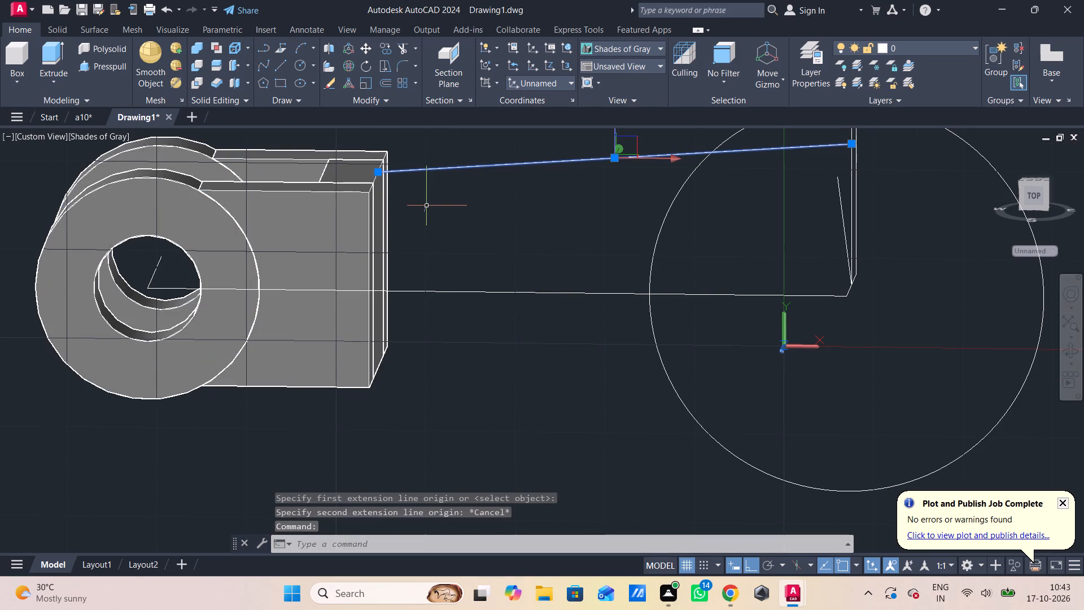
key(Delete)
Draw a 53.27 long line along the X axis from the midpoint of the lug wall's upper outer edge.
key(l)
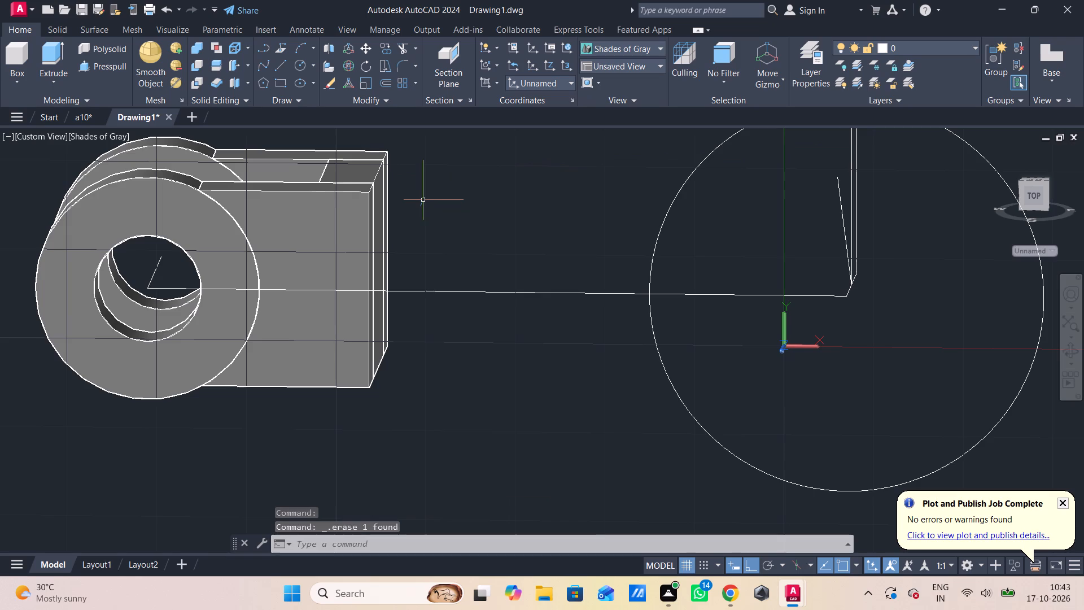
key(Return)
shift+middle_drag(422, 207, 426, 256)
shift+middle_drag(383, 224, 361, 239)
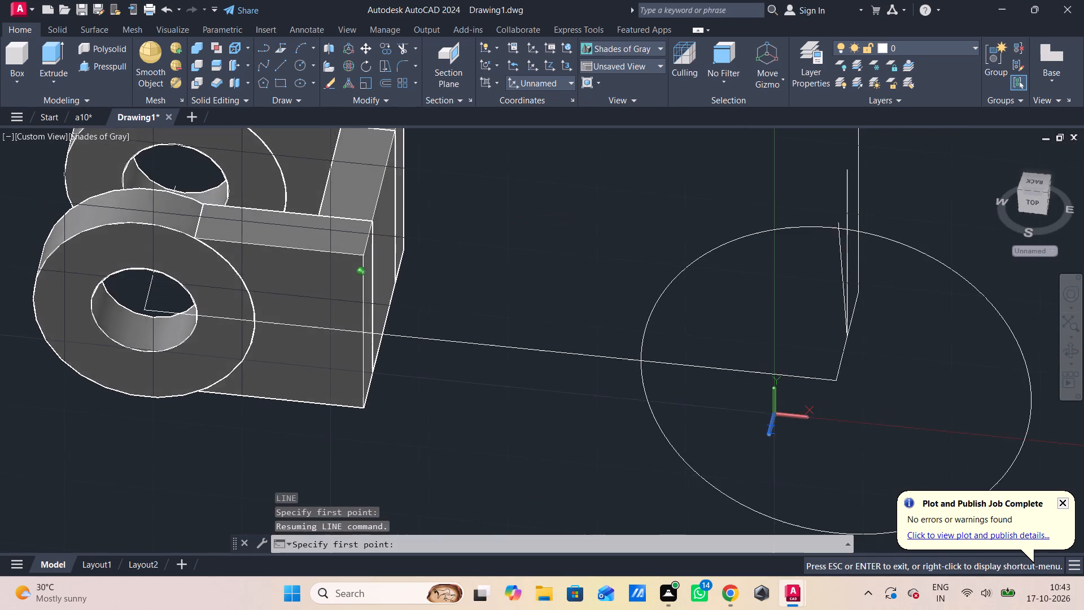
shift+middle_drag(361, 239, 314, 234)
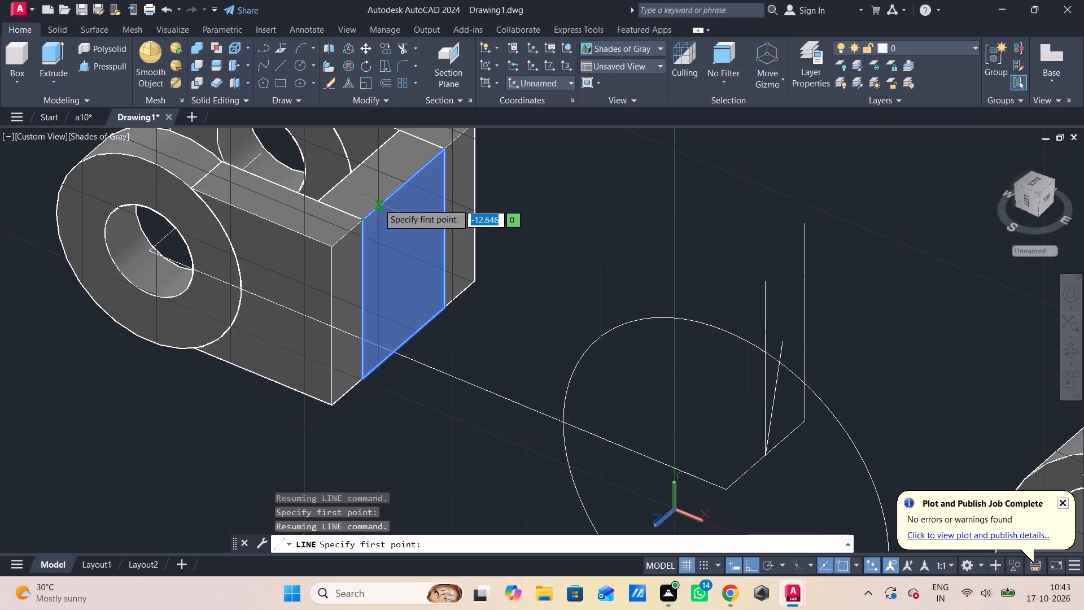
click(404, 188)
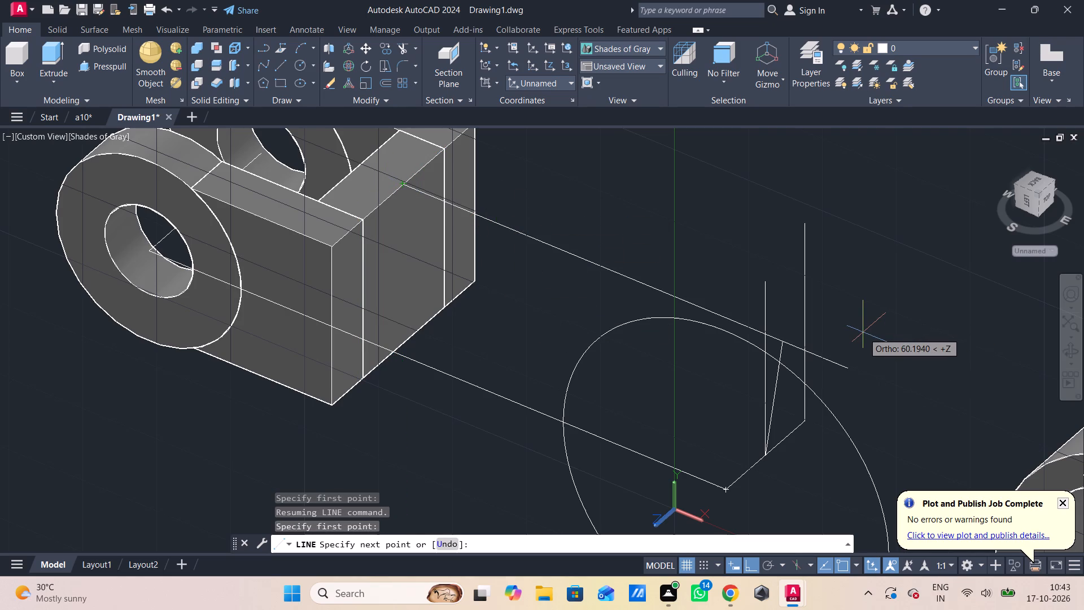
key(2)
key(BackSpace)
text(53.)
key(2)
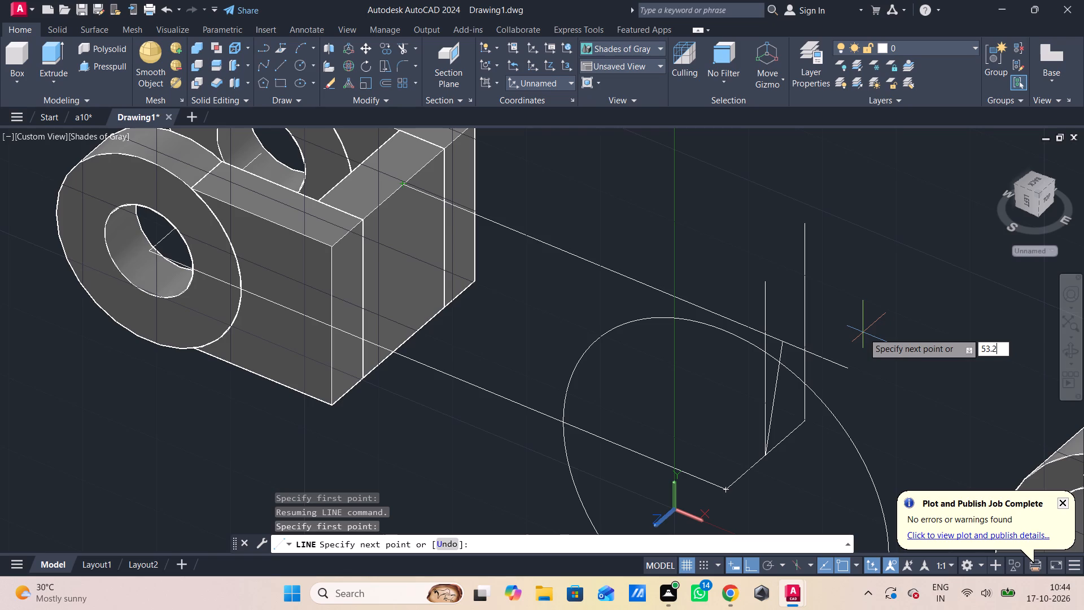
key(7)
key(Return)
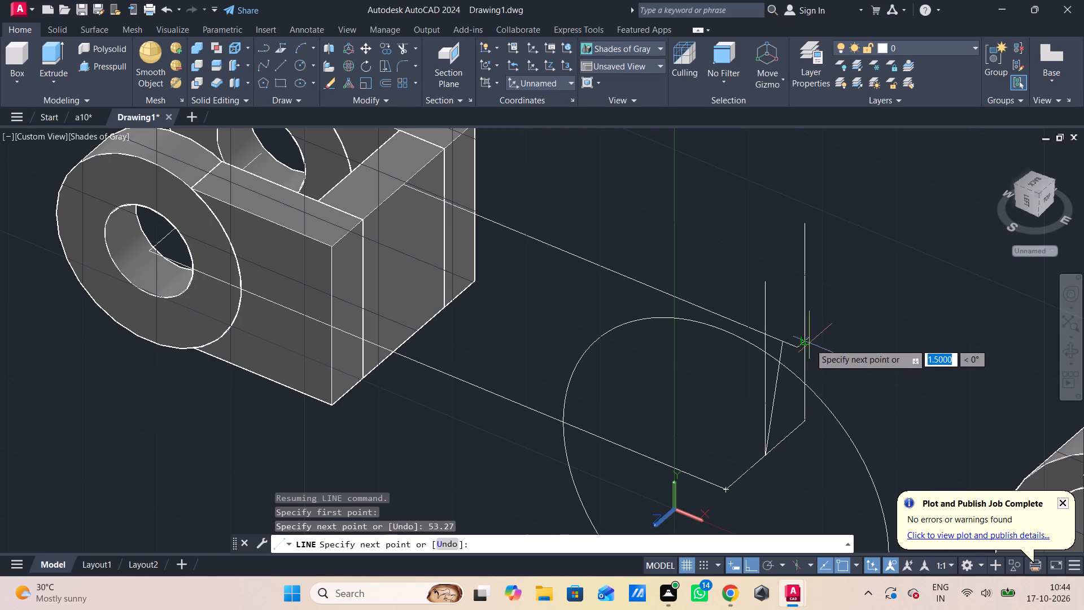
key(Escape)
Trim away the vertical line at the 15.5 segment's midpoint, the slanted line beside it and the top of the other vertical line.
text(tr)
key(space)
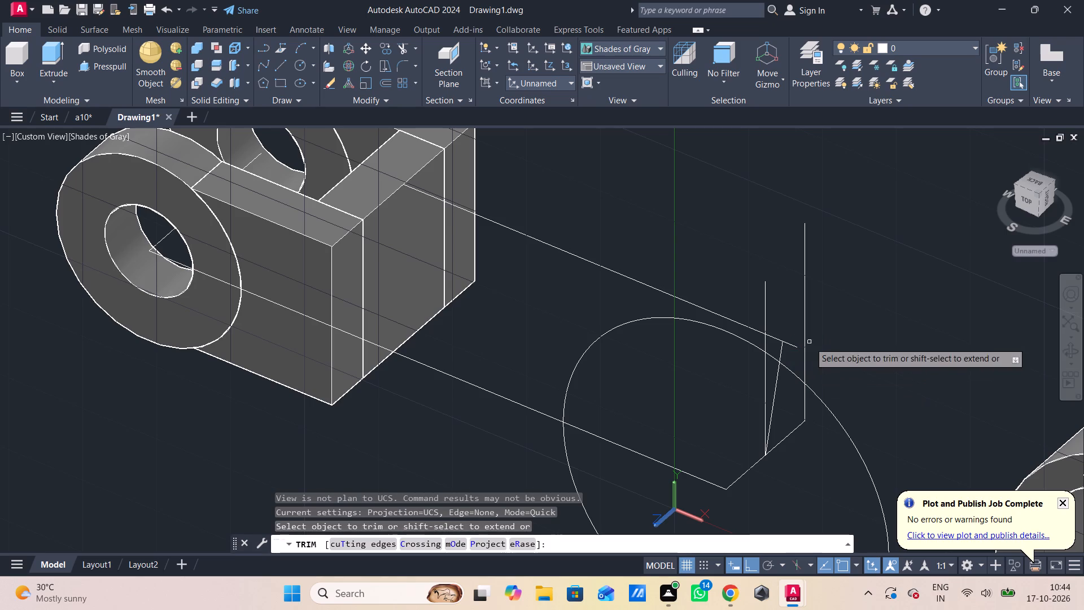
click(767, 371)
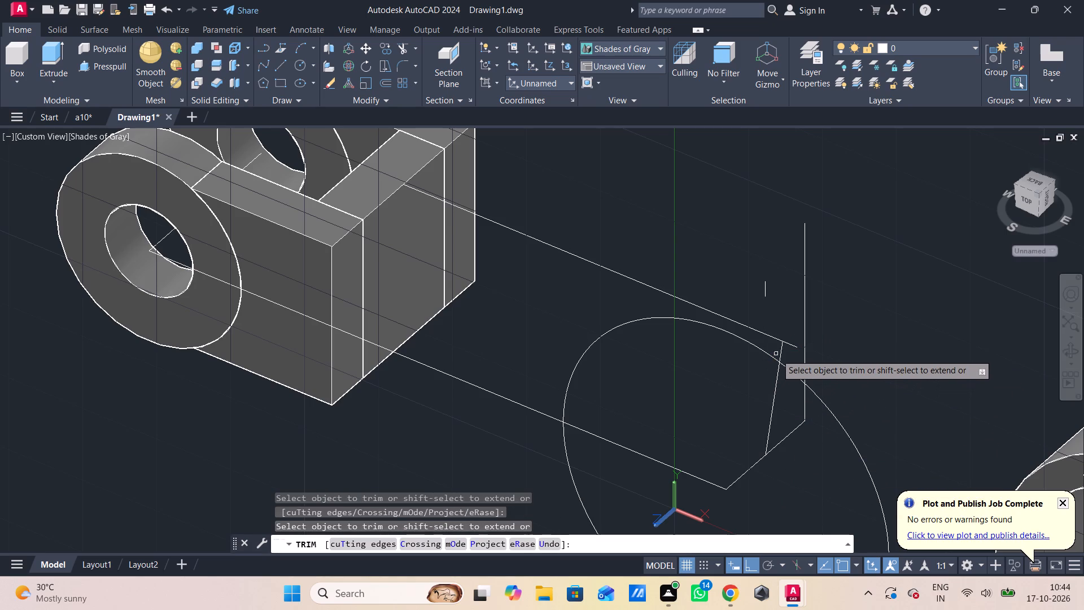
click(781, 350)
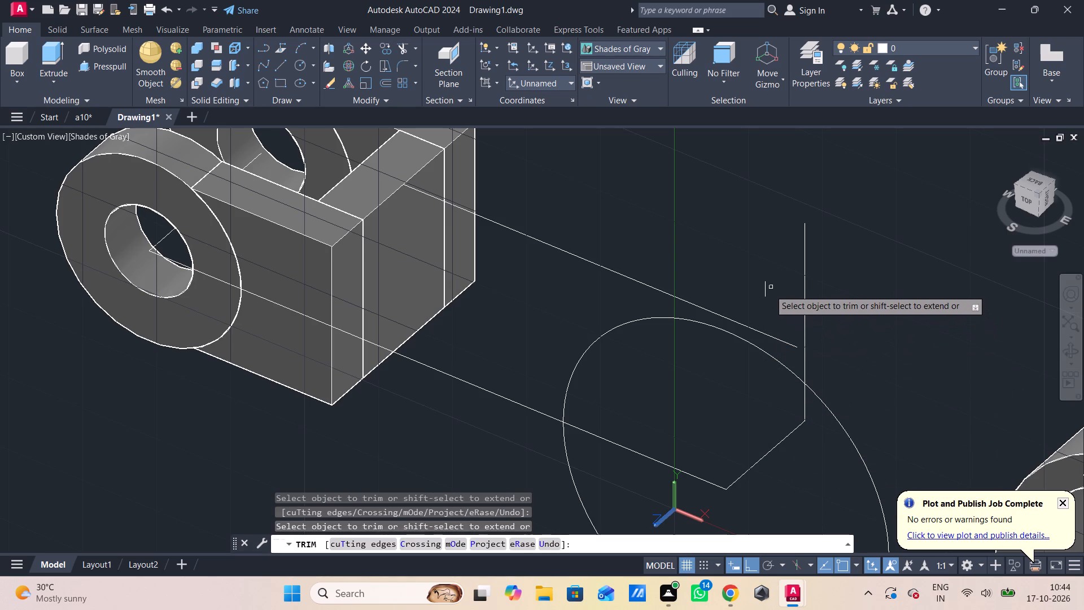
click(764, 295)
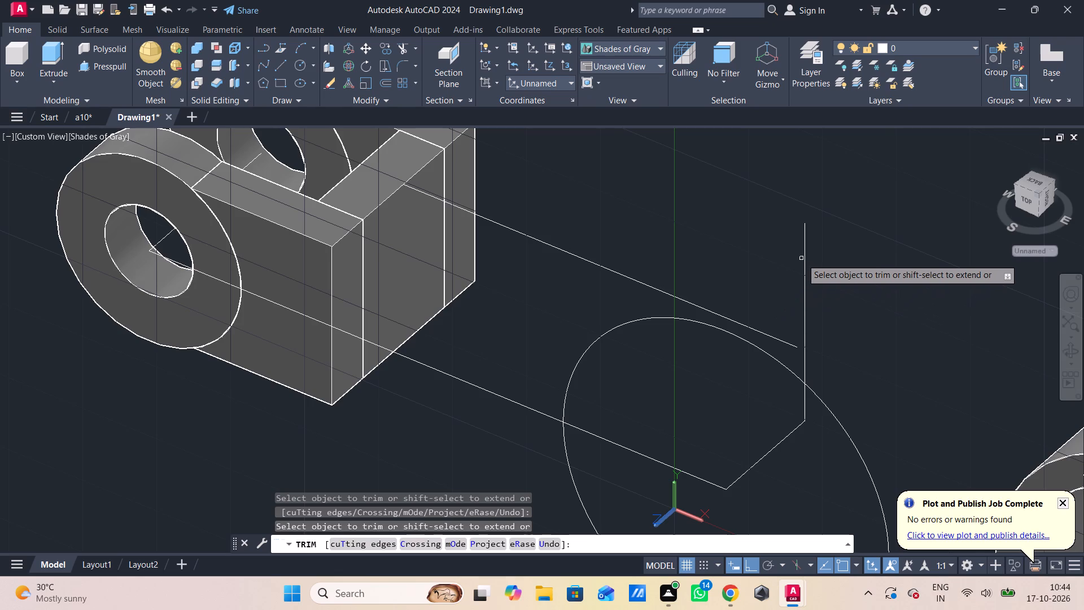
click(803, 254)
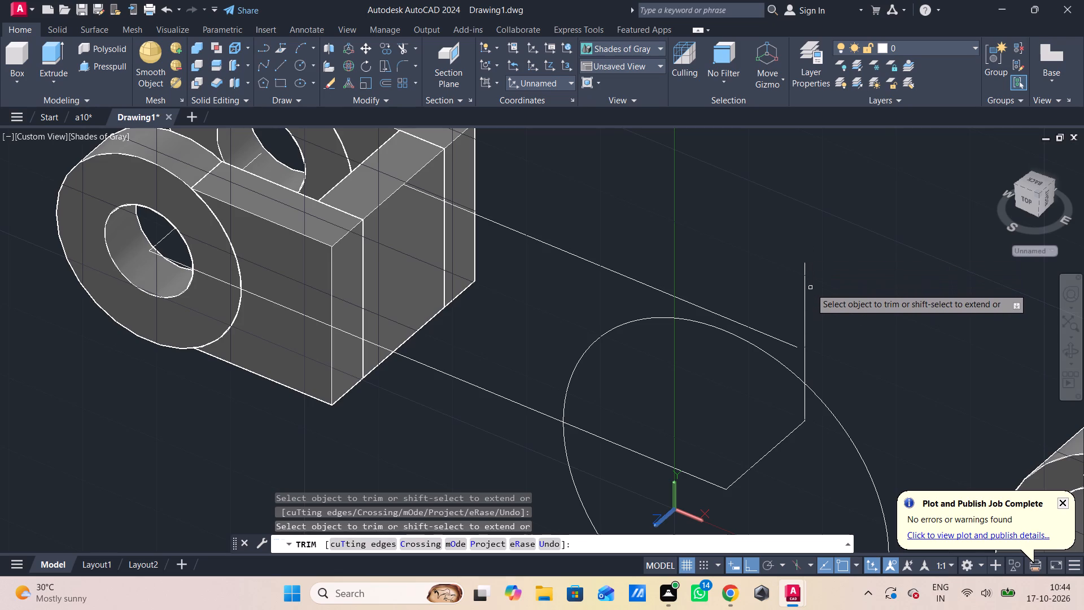
key(Escape)
Erase the old circle, the remaining vertical line, the lower construction line and the 15.5 segment.
click(830, 288)
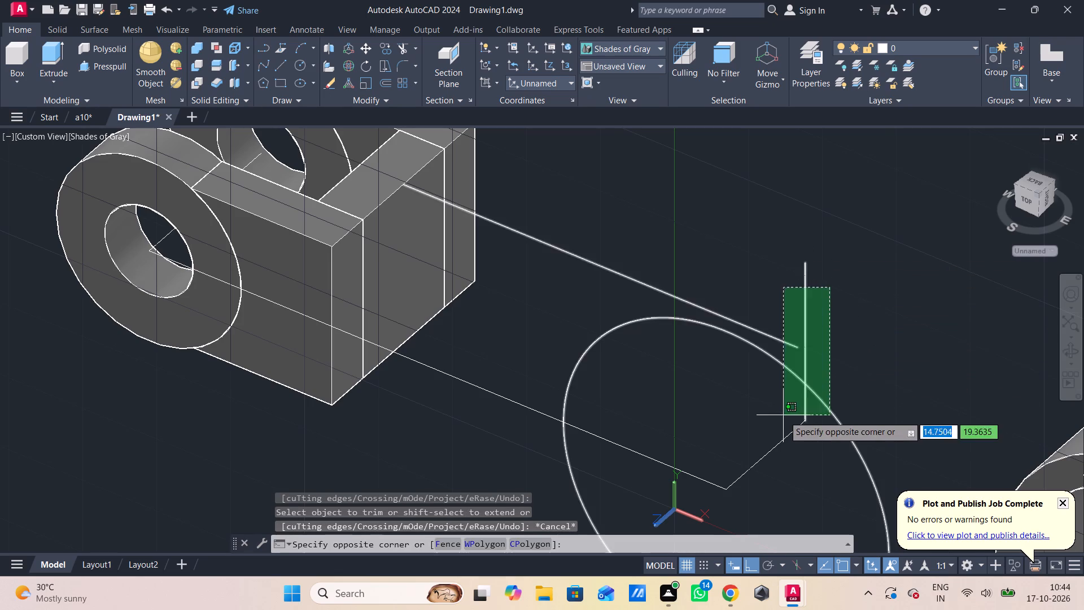
click(804, 407)
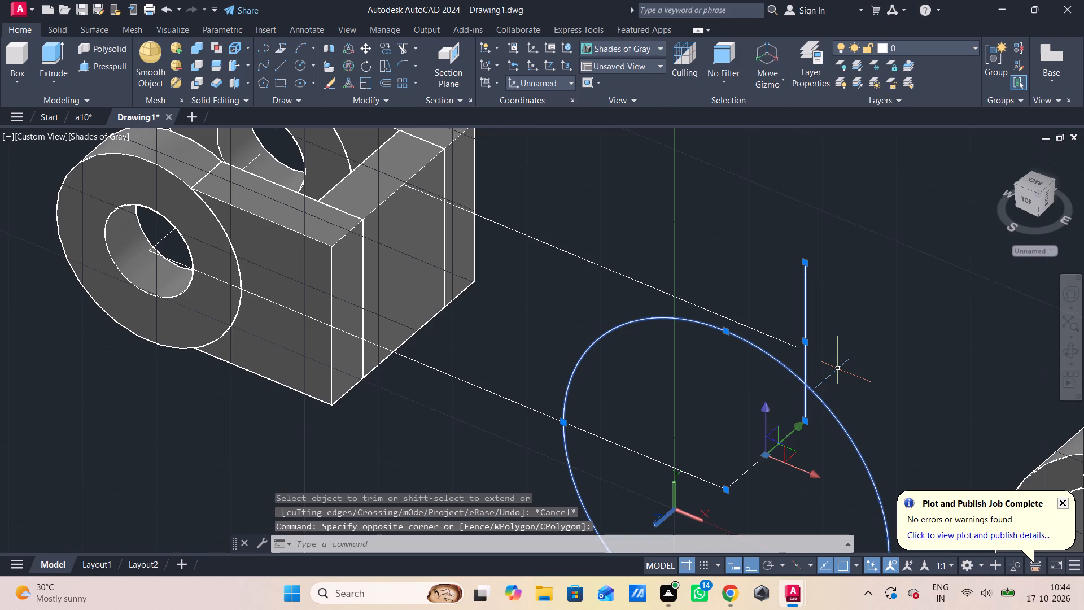
key(Delete)
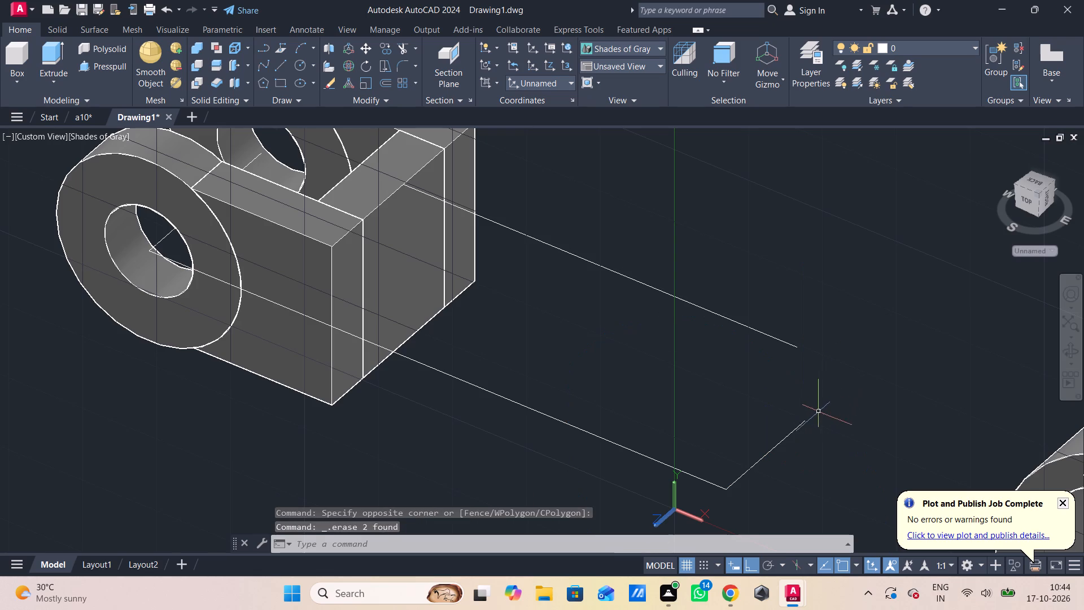
click(830, 398)
click(689, 493)
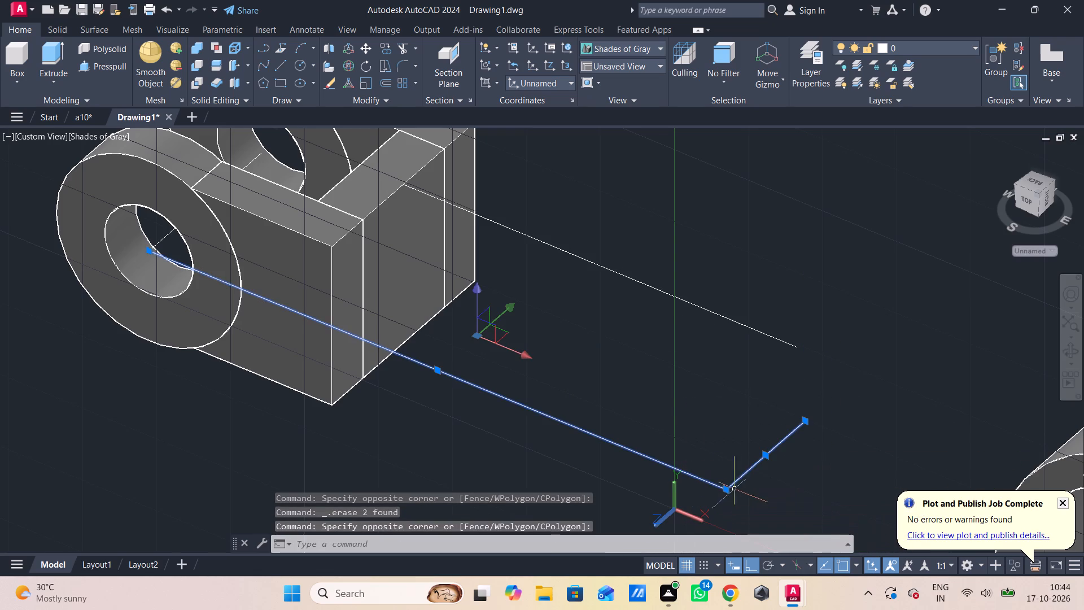
key(Delete)
Draw a circle of radius 22 centred on the free end of the new 53.27 line.
key(c)
key(space)
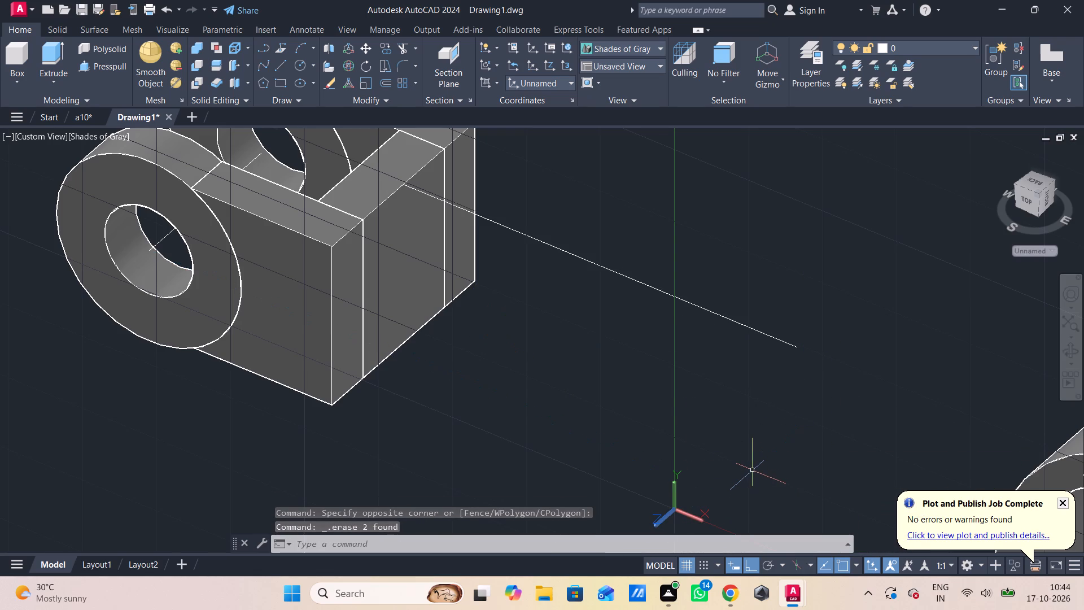
shift+middle_drag(814, 380, 853, 355)
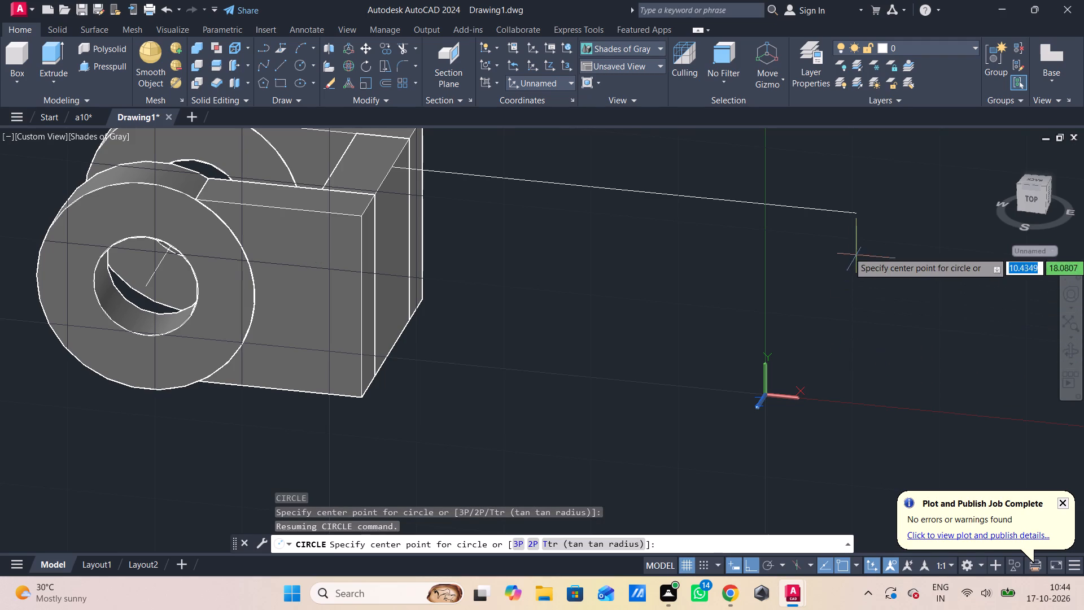
click(859, 214)
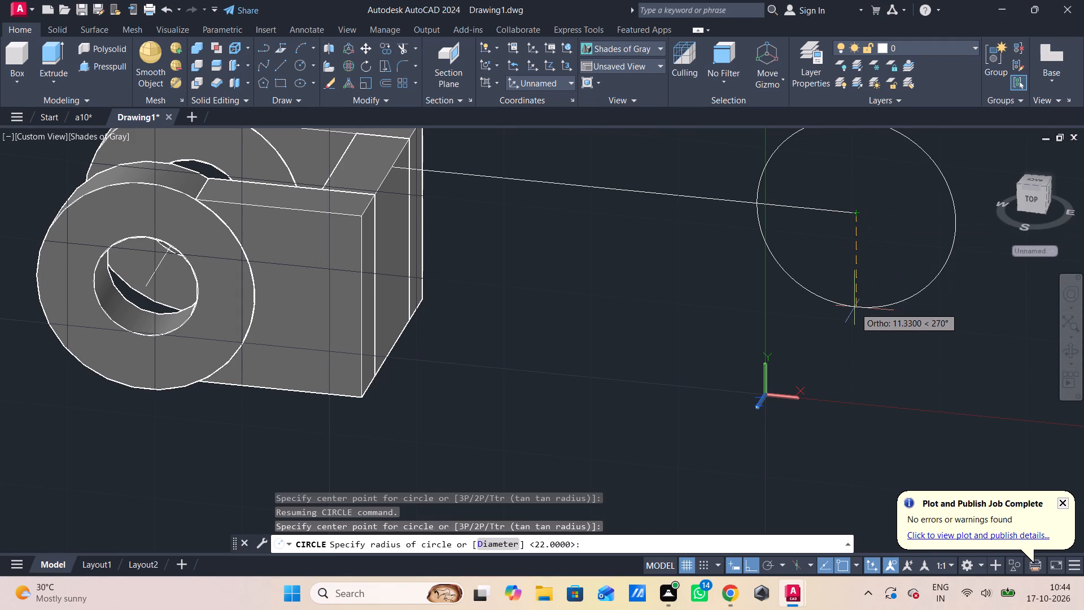
text(22)
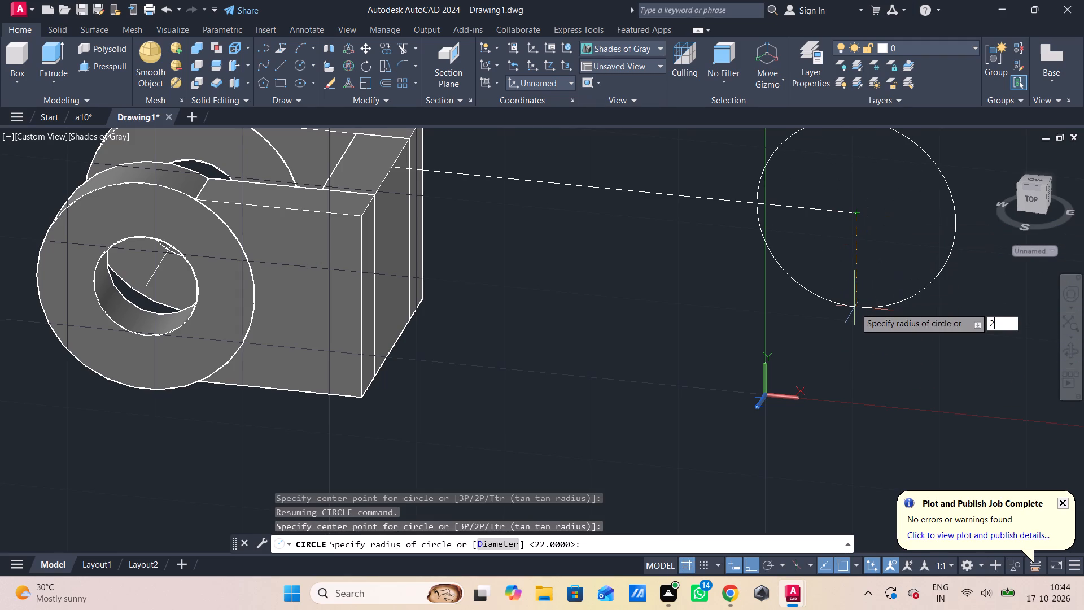
key(Return)
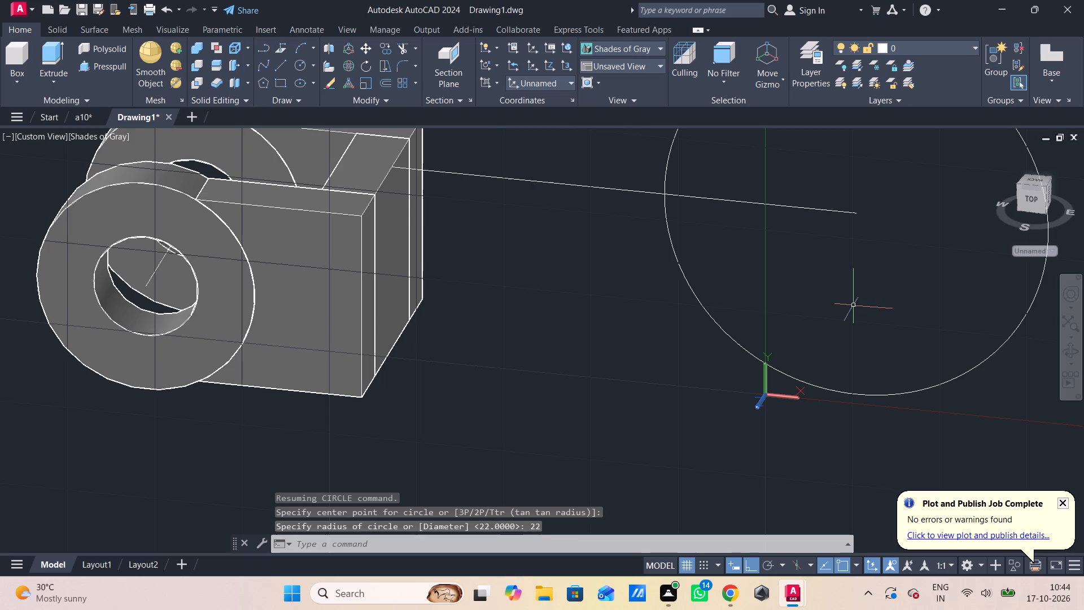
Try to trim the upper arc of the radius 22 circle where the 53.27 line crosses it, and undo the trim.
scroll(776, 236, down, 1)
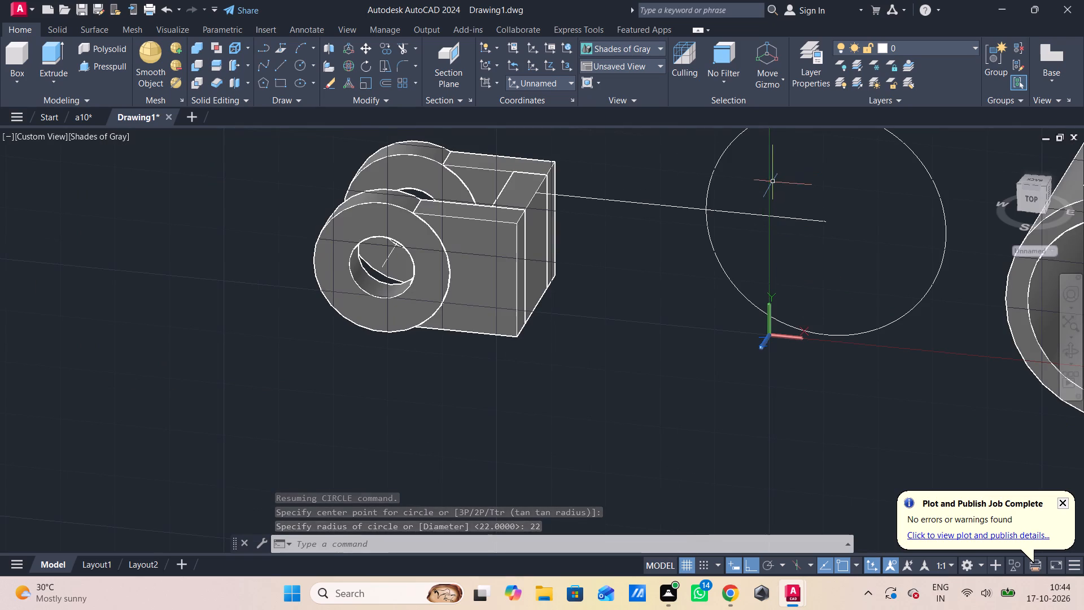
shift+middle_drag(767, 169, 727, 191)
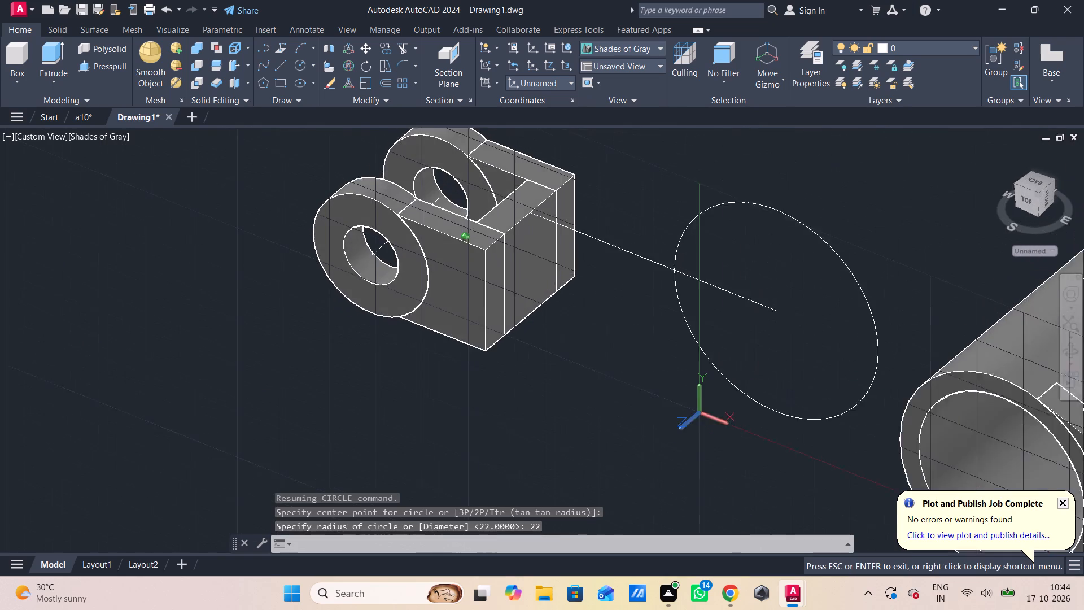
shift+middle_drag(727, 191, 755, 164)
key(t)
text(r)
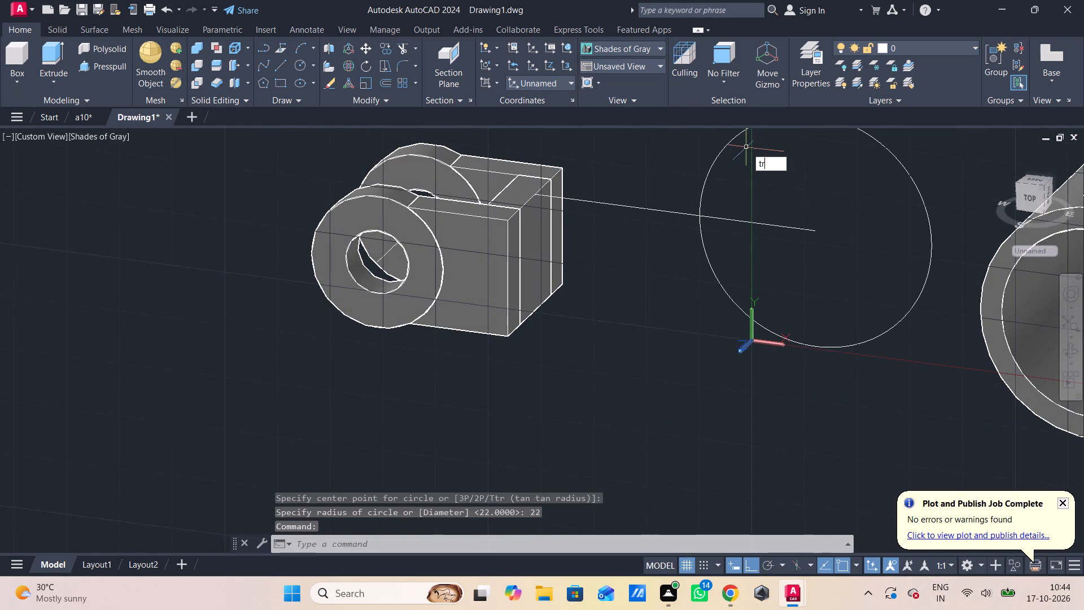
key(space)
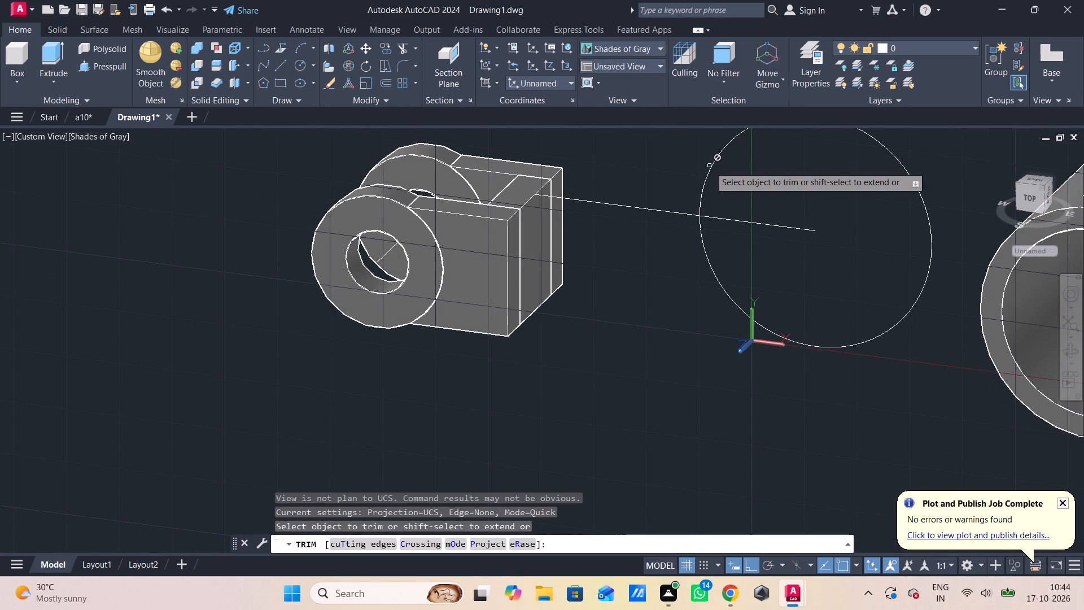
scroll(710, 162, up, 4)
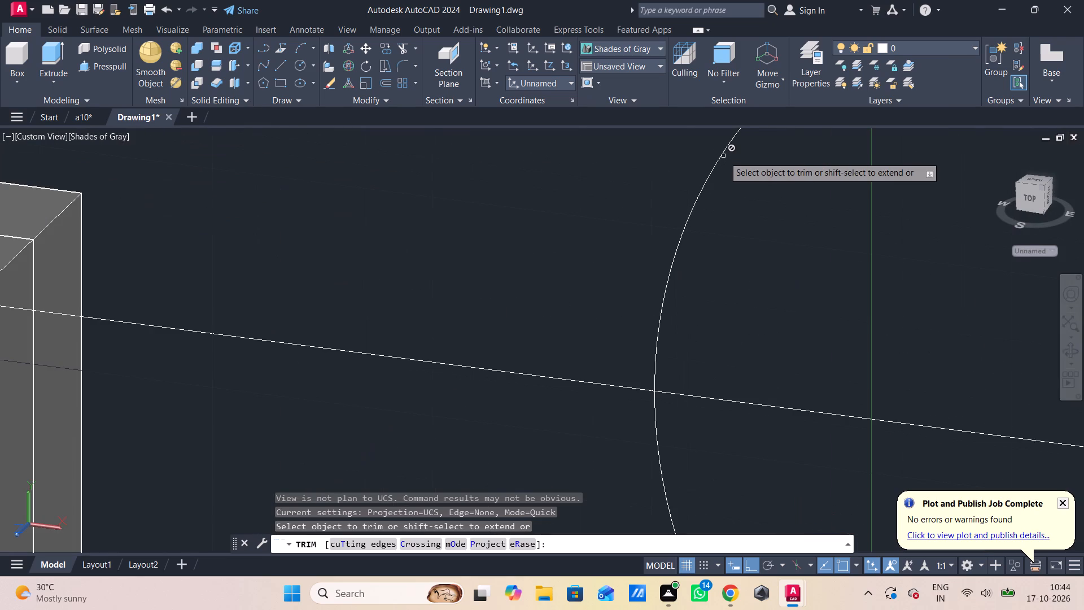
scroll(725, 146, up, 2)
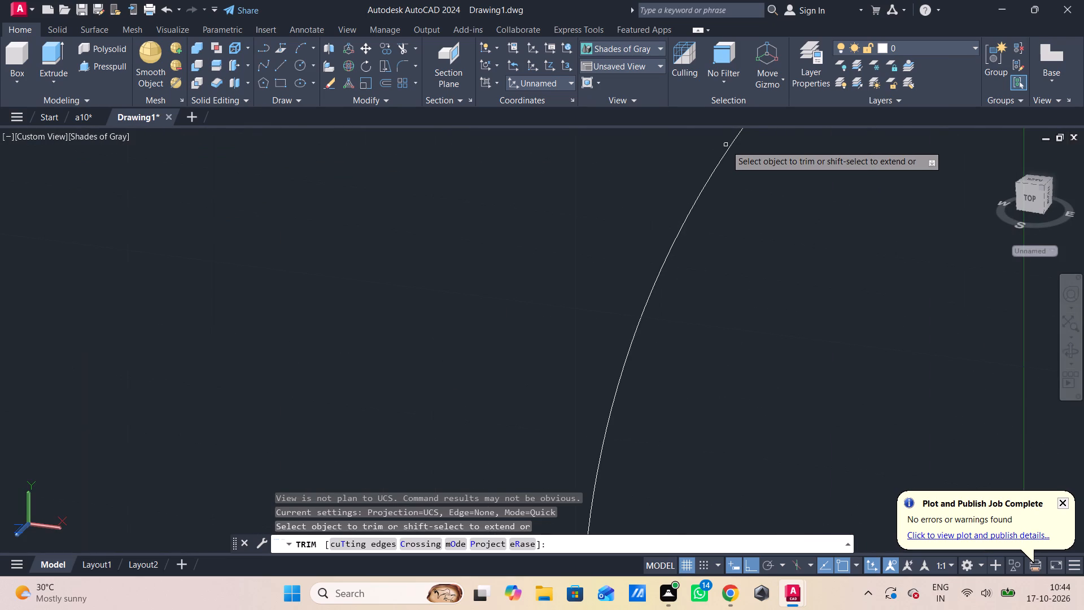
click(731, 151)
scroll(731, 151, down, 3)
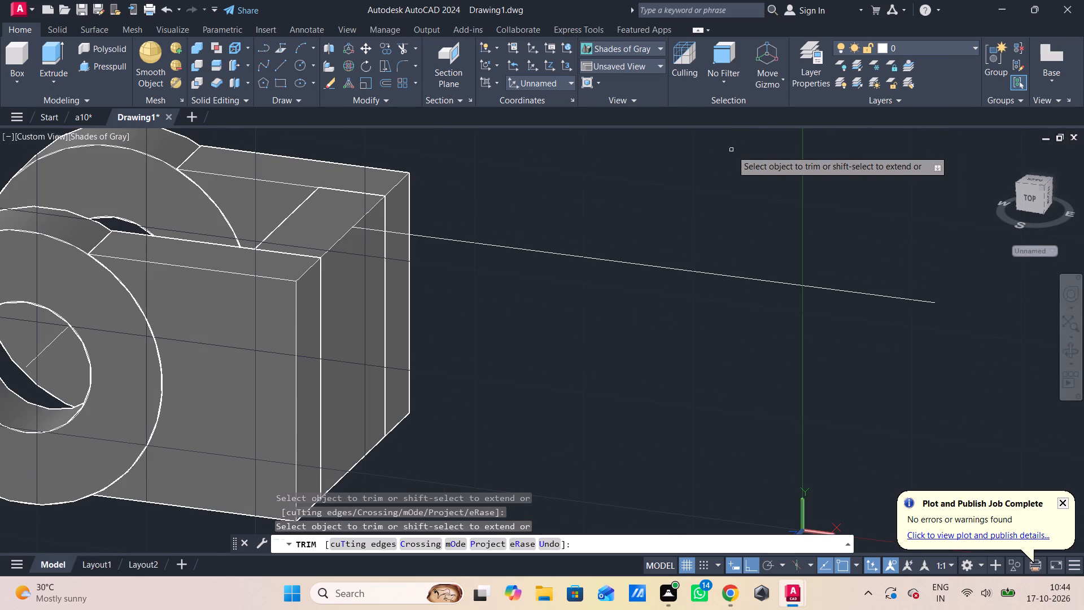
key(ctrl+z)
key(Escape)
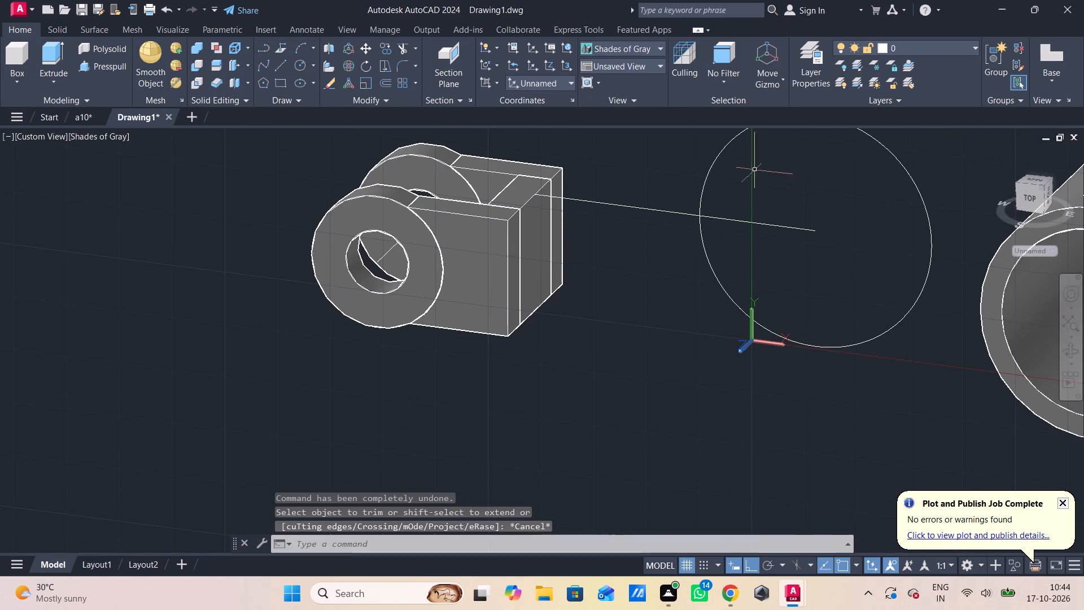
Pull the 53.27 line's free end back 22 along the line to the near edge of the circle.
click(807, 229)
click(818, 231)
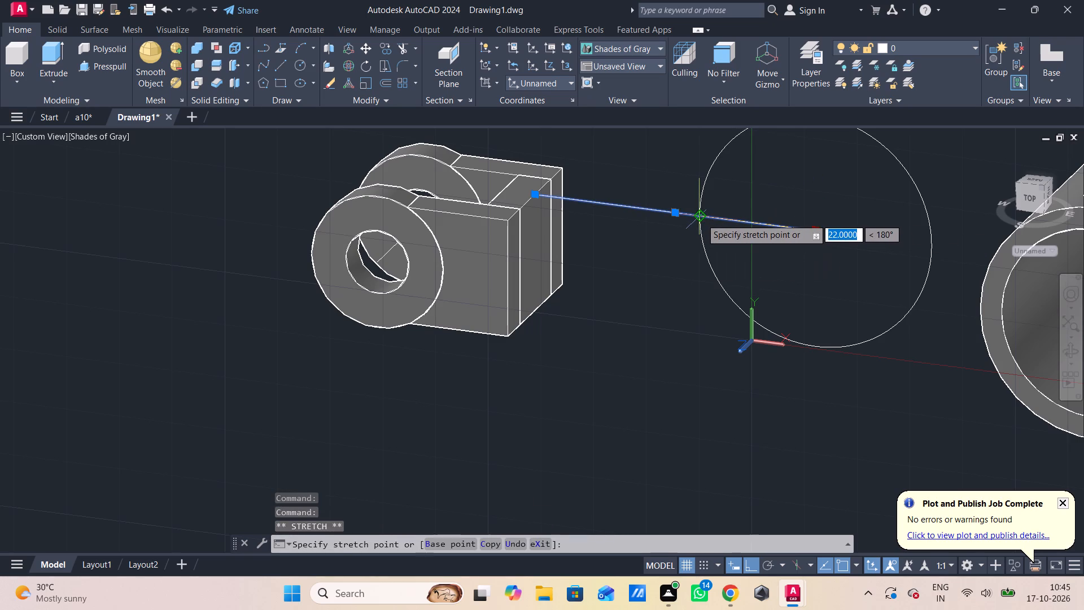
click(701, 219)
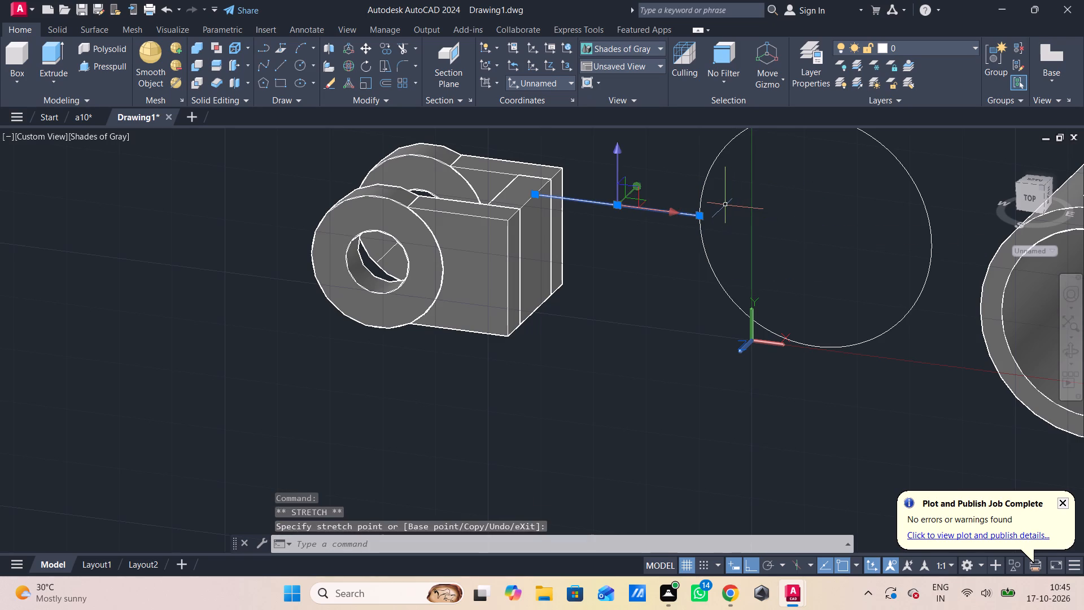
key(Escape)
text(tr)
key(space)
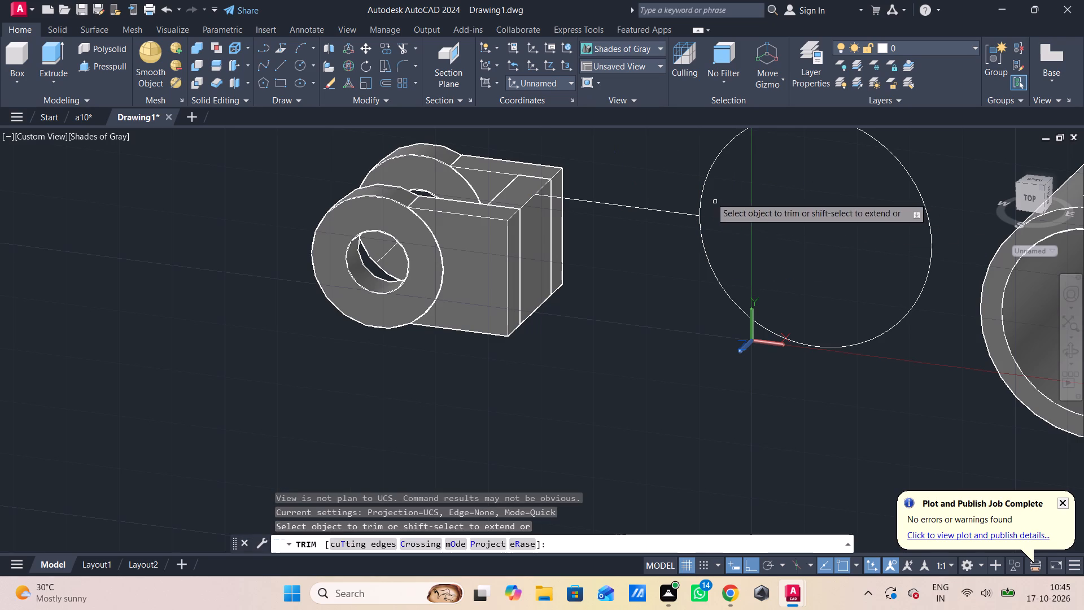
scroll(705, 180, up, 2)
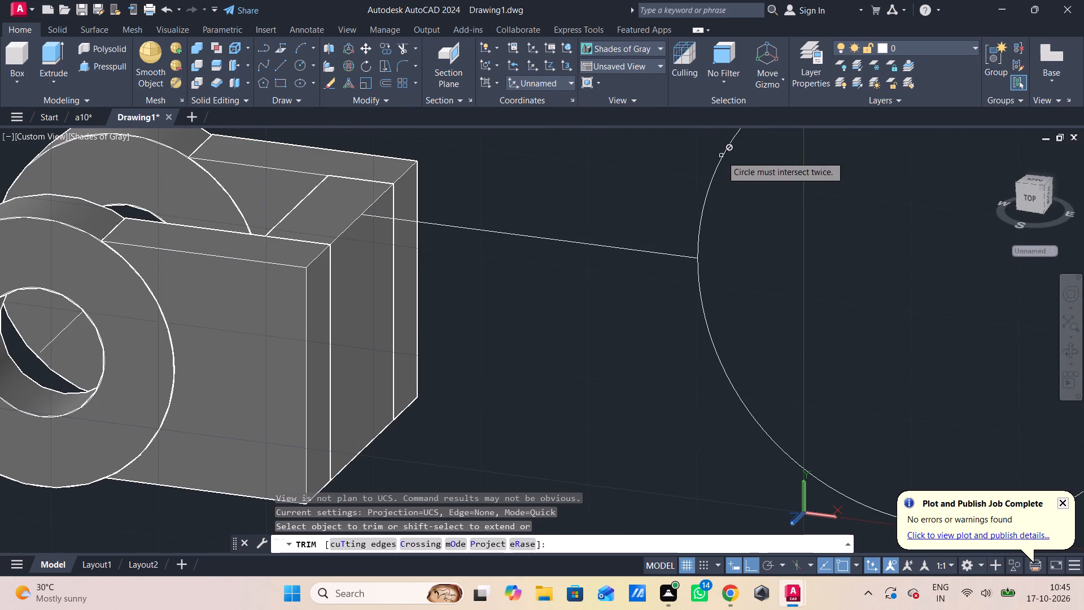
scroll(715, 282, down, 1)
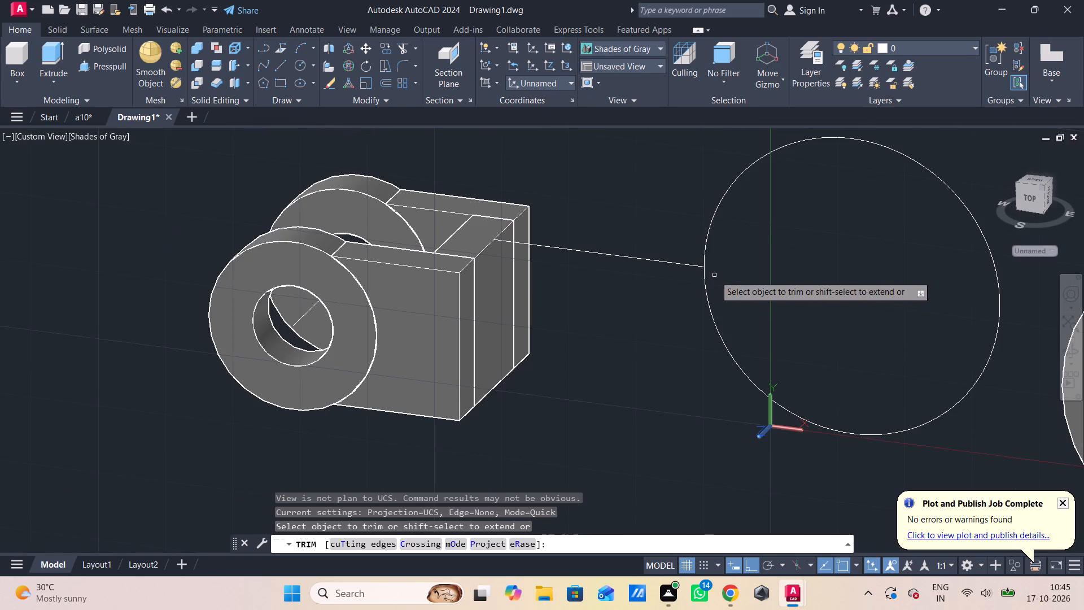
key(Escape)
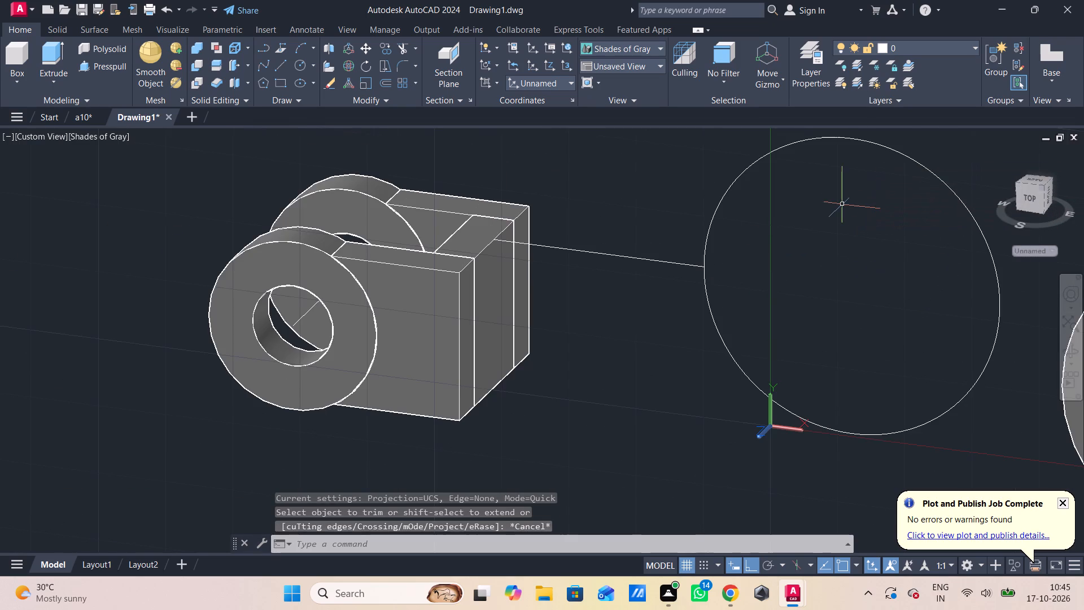
Lengthen the upper line's free end so it reaches slightly past the circle's near edge.
click(700, 268)
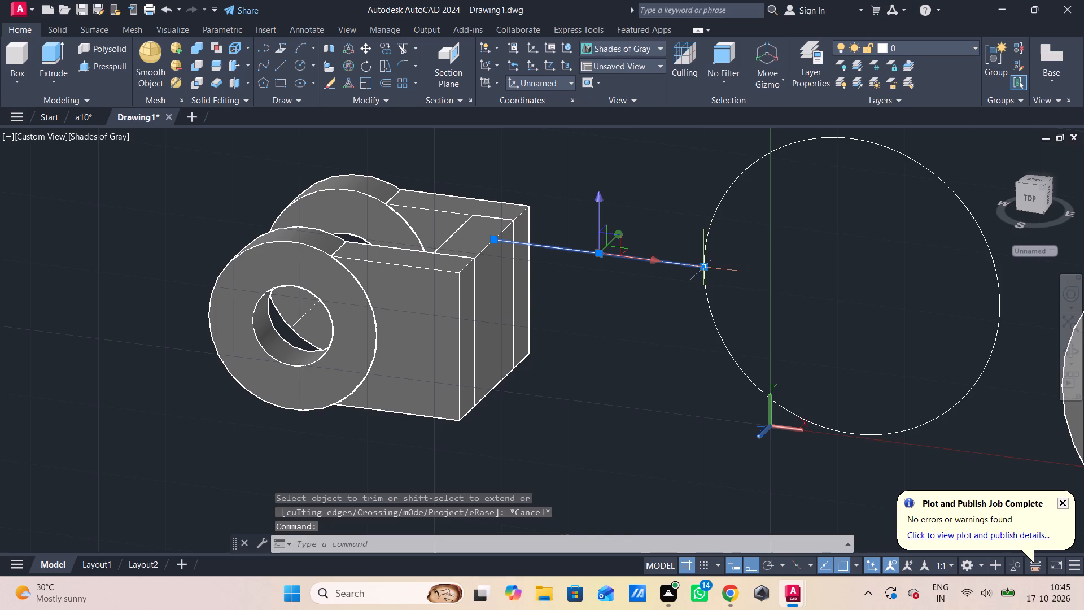
click(737, 301)
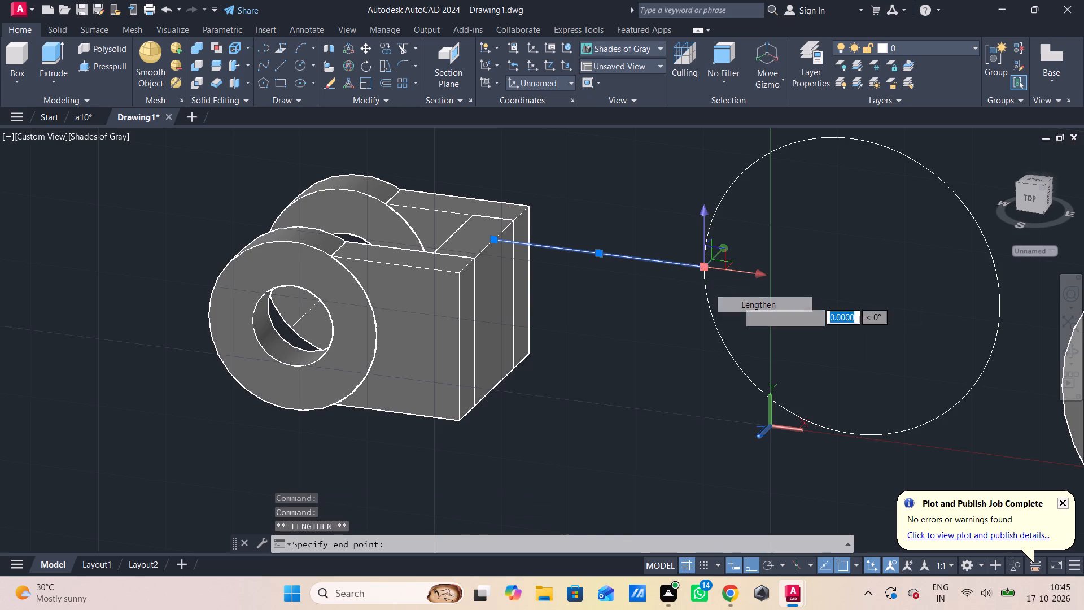
click(742, 290)
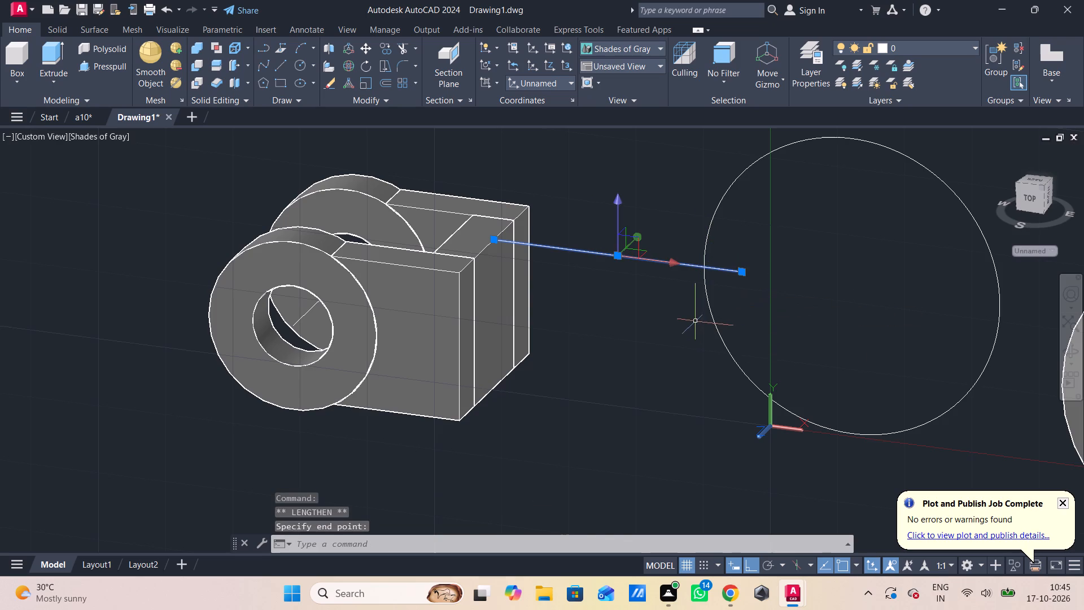
key(Escape)
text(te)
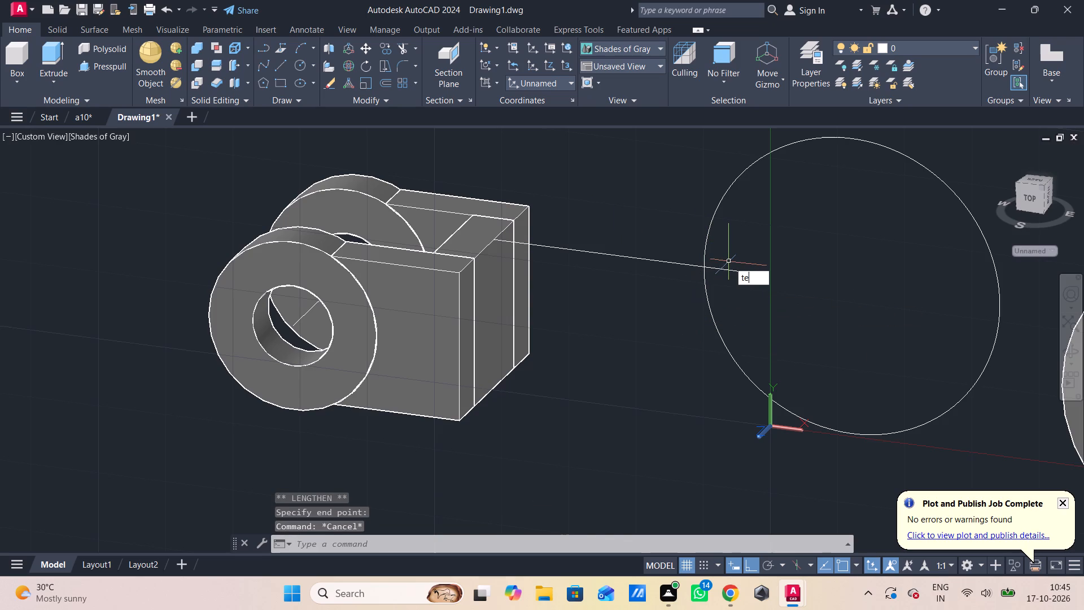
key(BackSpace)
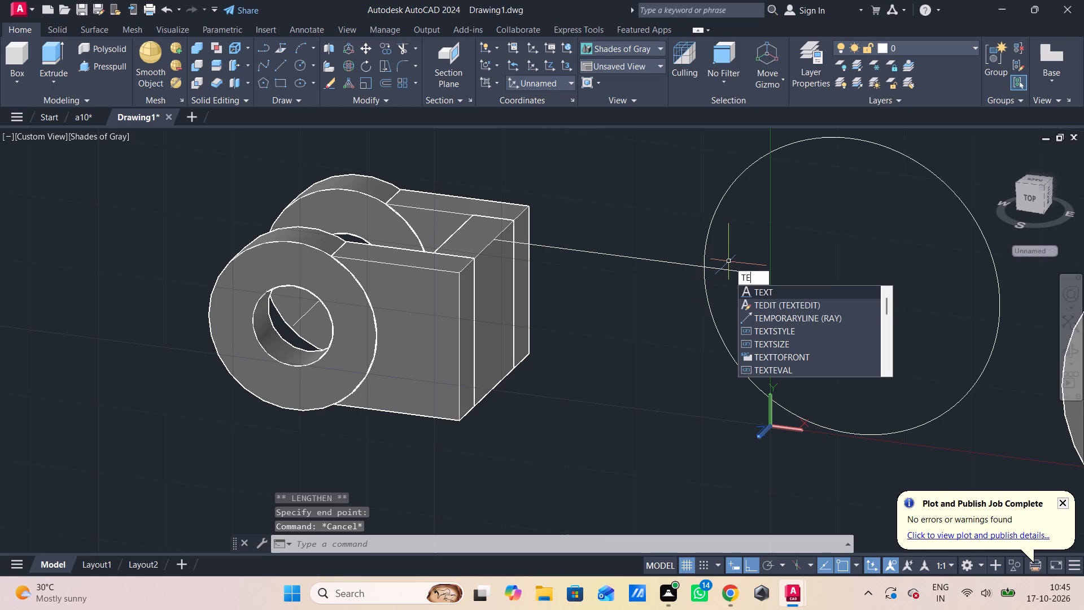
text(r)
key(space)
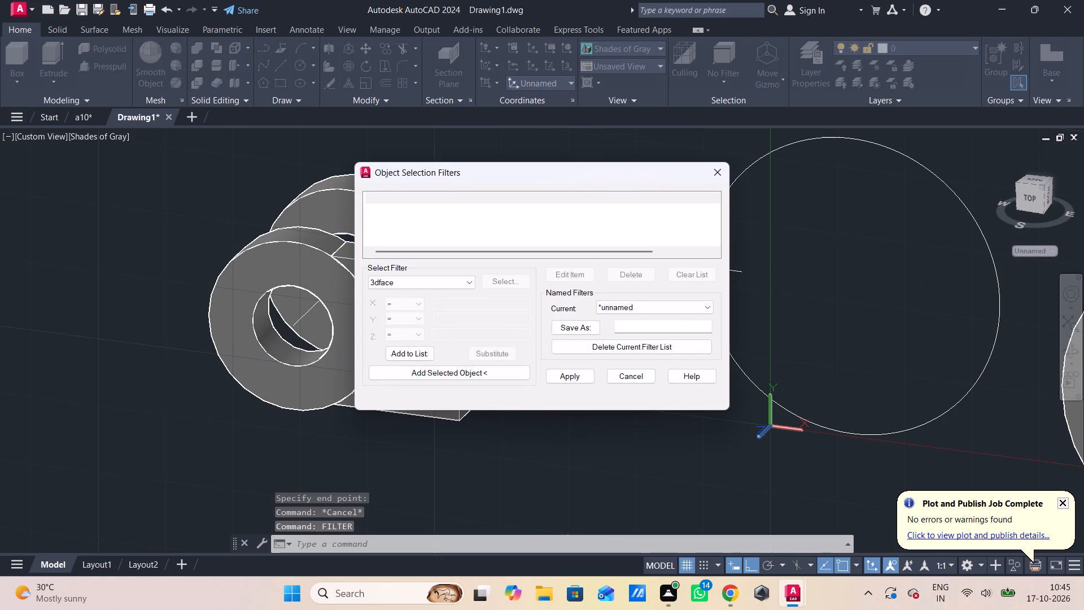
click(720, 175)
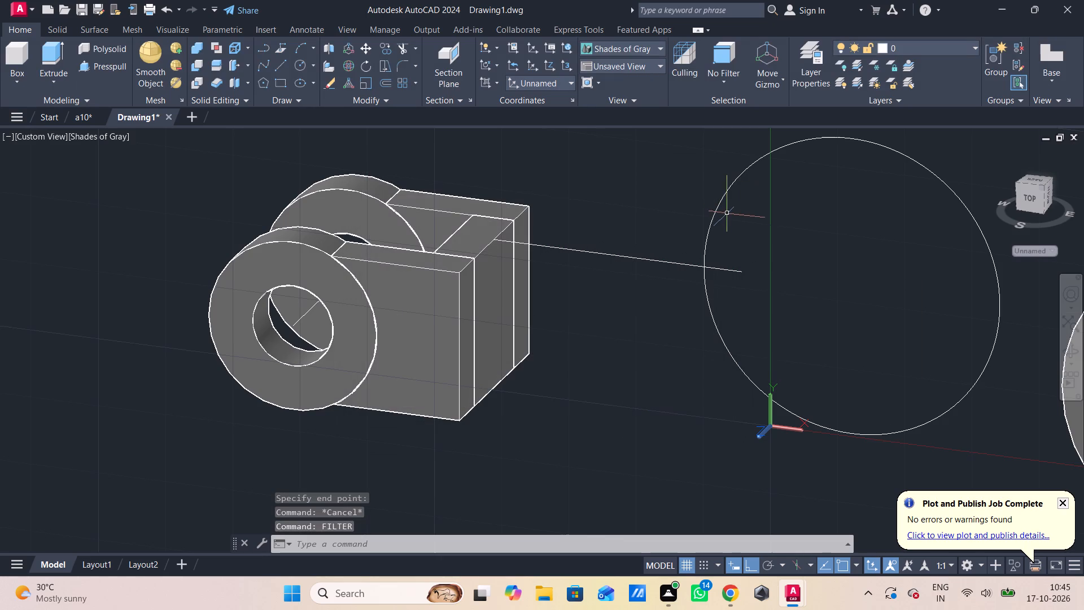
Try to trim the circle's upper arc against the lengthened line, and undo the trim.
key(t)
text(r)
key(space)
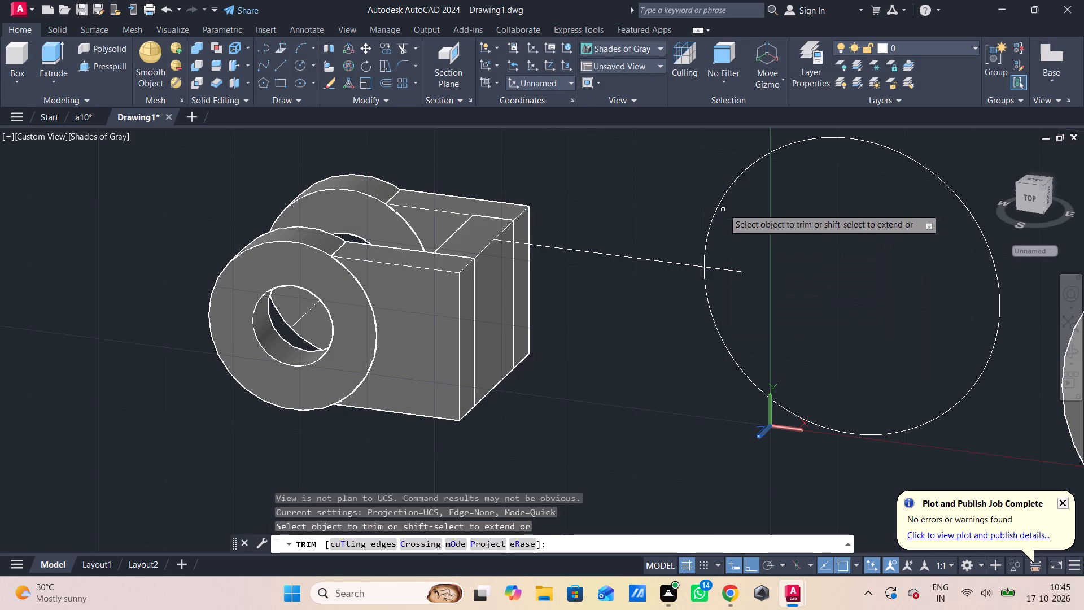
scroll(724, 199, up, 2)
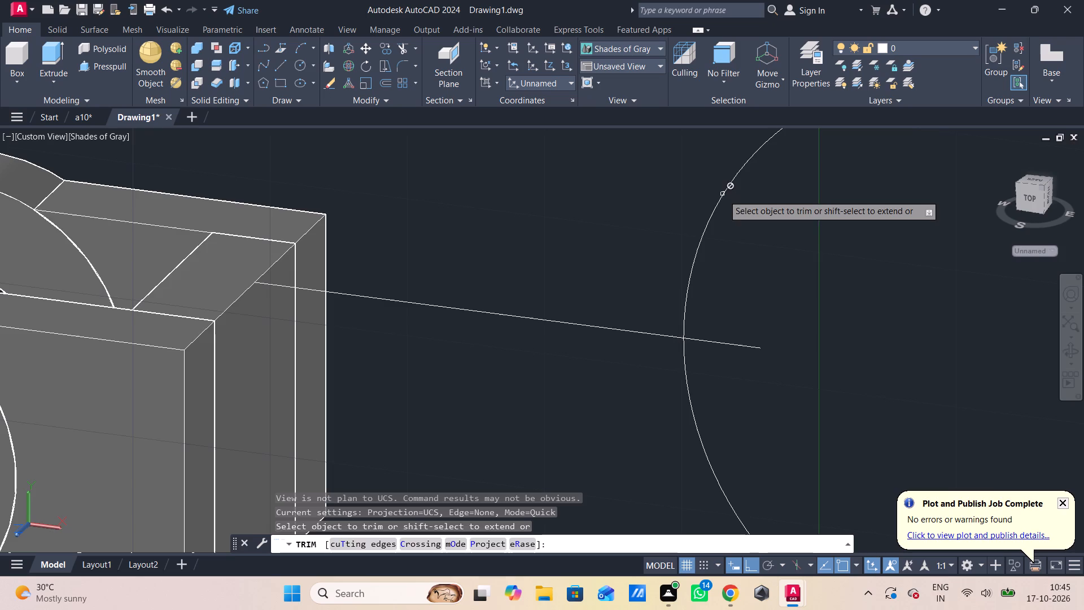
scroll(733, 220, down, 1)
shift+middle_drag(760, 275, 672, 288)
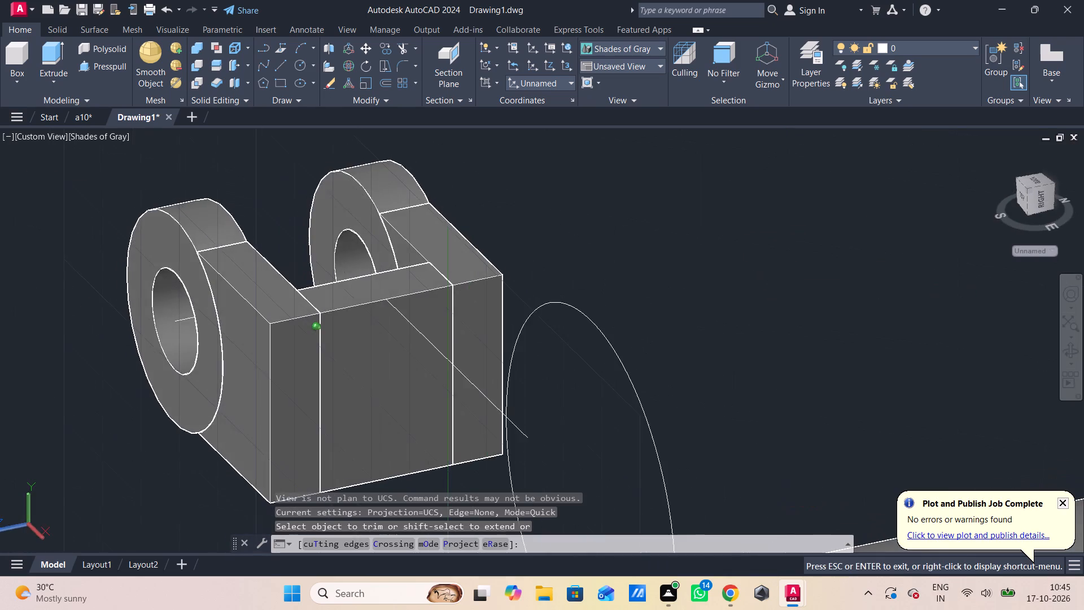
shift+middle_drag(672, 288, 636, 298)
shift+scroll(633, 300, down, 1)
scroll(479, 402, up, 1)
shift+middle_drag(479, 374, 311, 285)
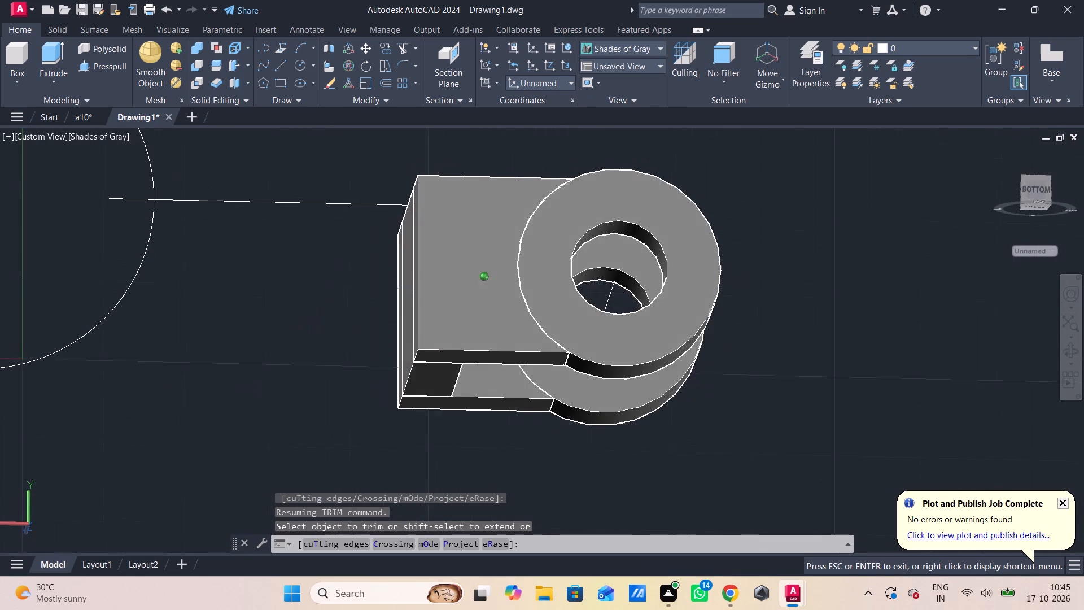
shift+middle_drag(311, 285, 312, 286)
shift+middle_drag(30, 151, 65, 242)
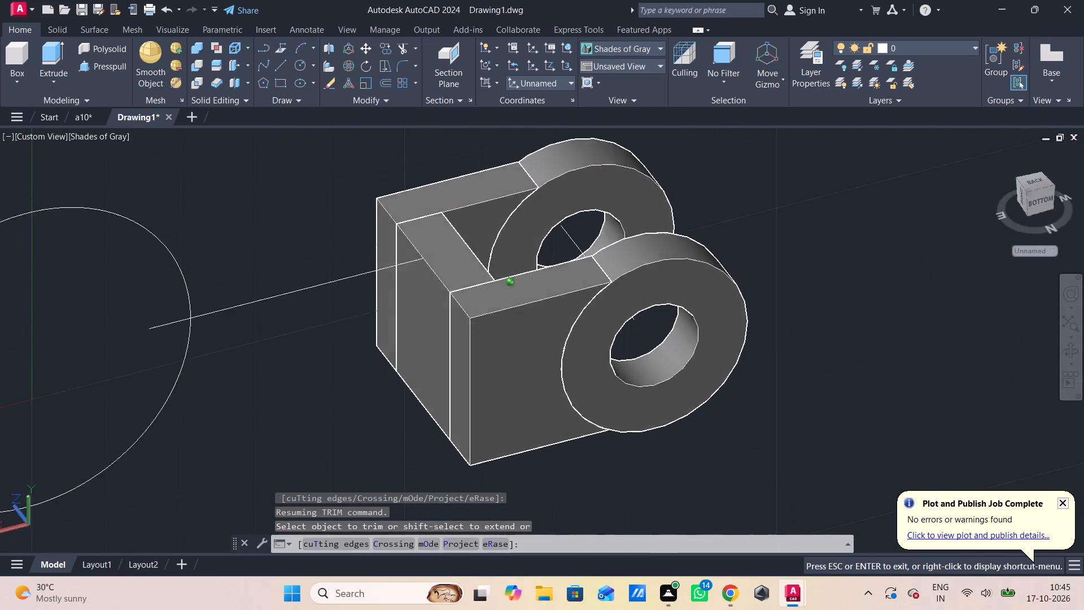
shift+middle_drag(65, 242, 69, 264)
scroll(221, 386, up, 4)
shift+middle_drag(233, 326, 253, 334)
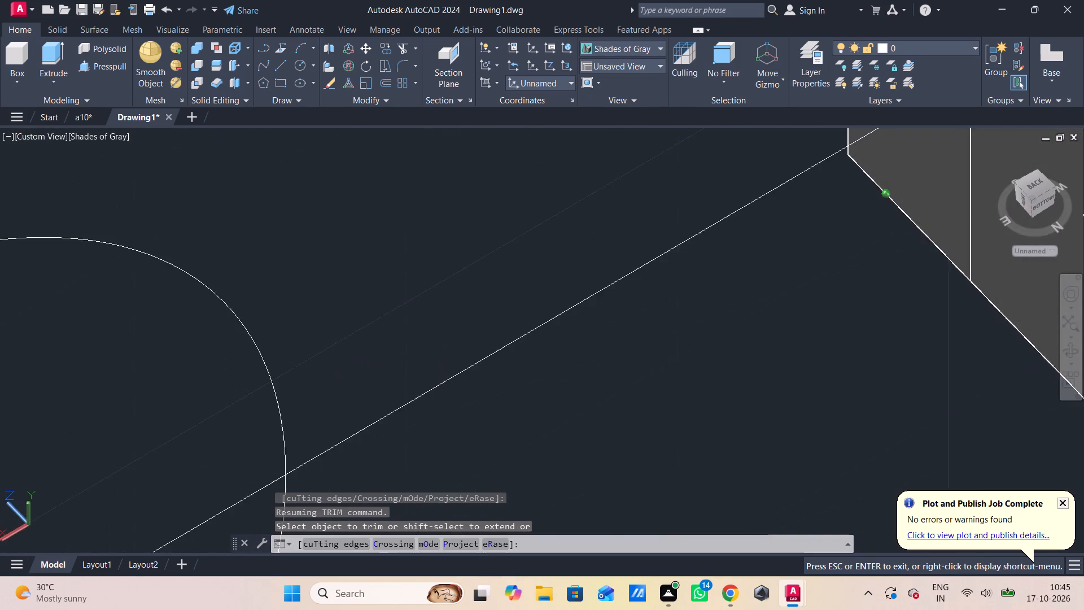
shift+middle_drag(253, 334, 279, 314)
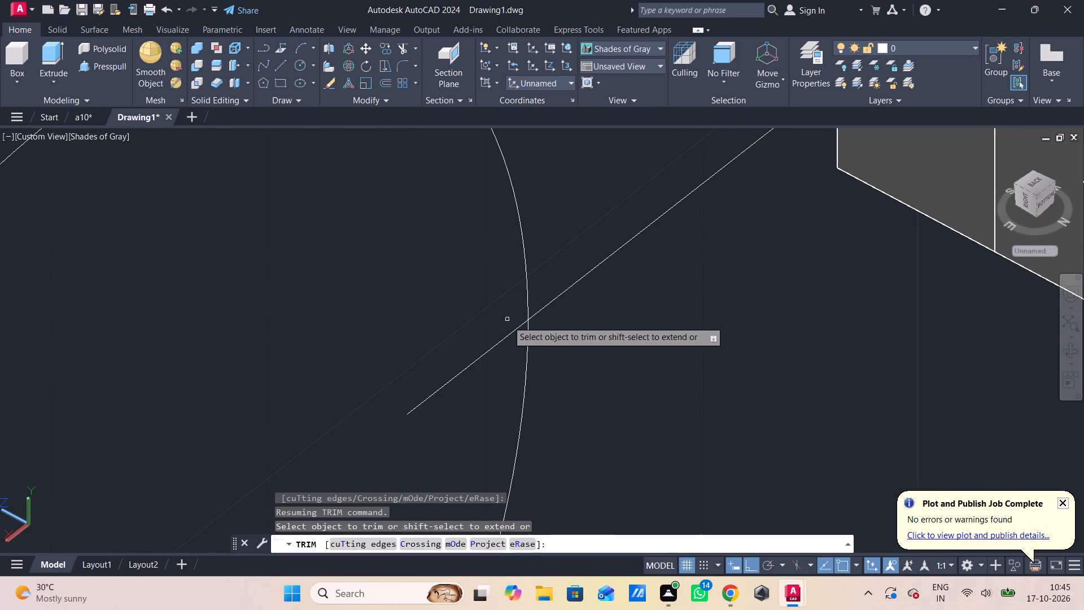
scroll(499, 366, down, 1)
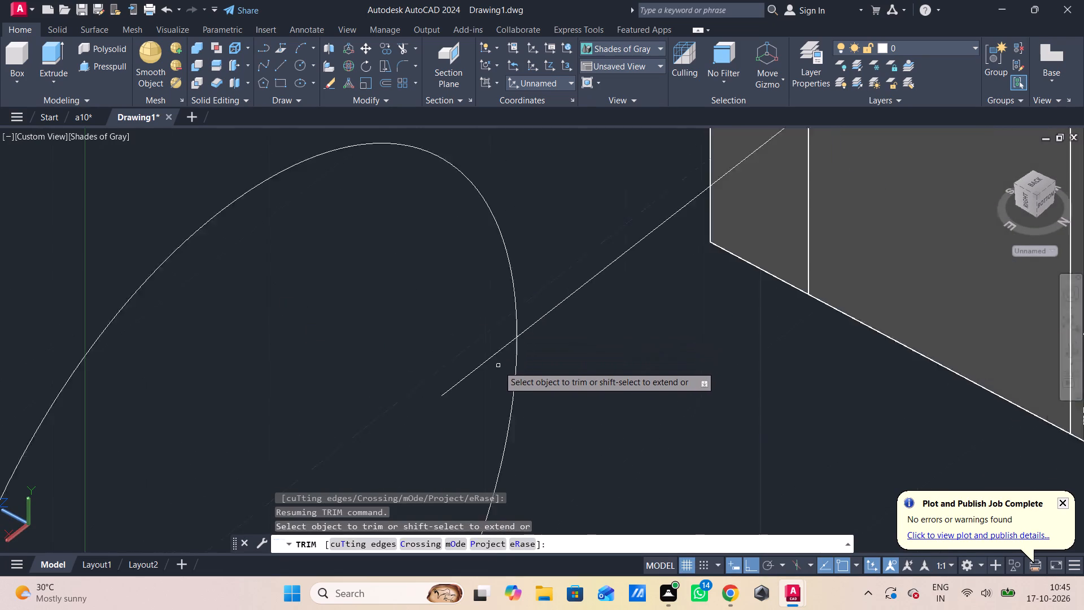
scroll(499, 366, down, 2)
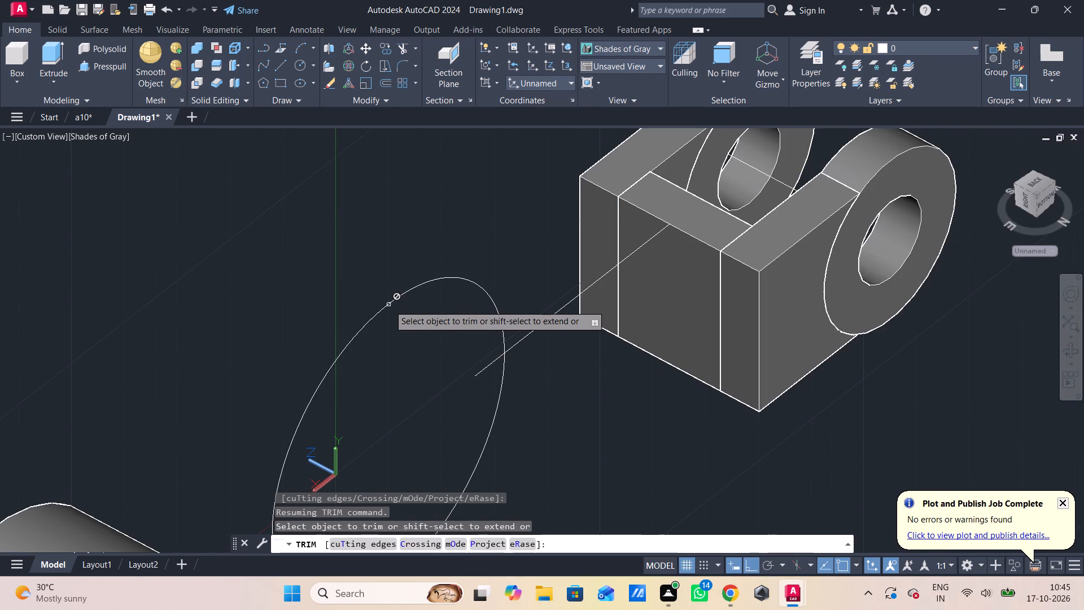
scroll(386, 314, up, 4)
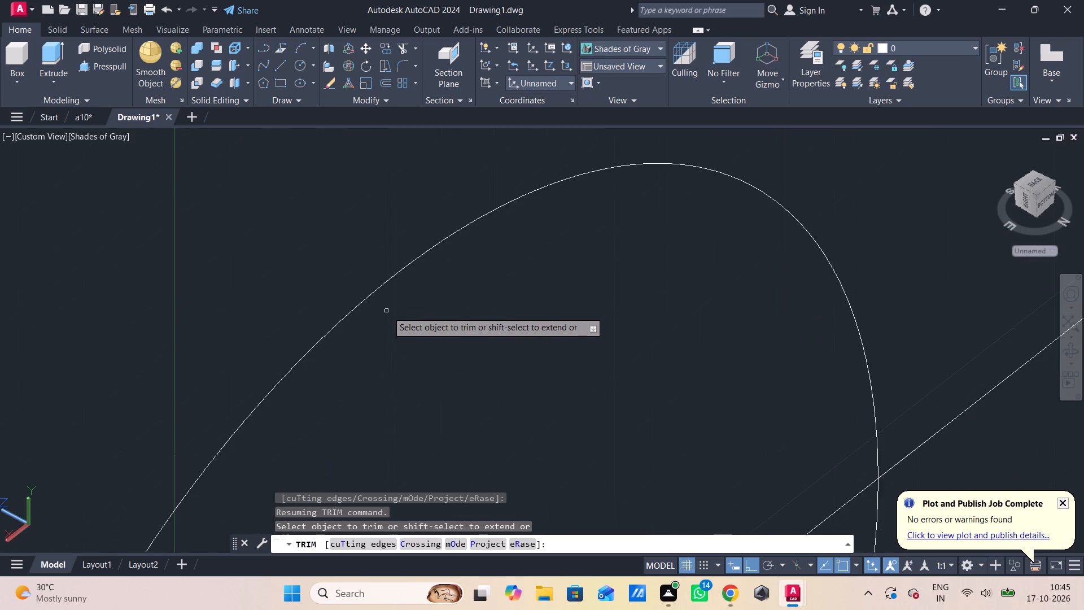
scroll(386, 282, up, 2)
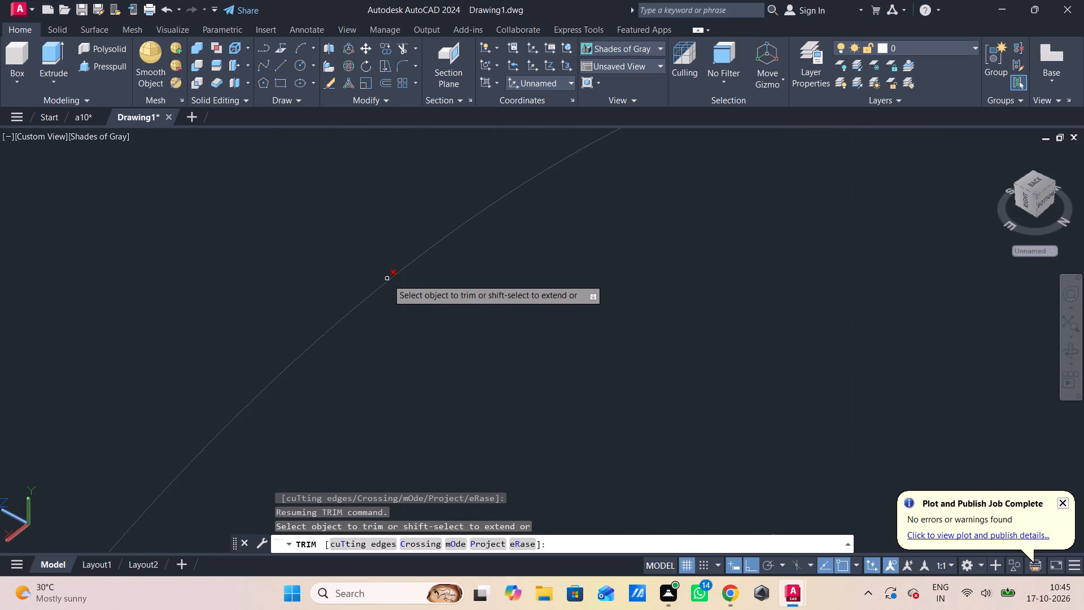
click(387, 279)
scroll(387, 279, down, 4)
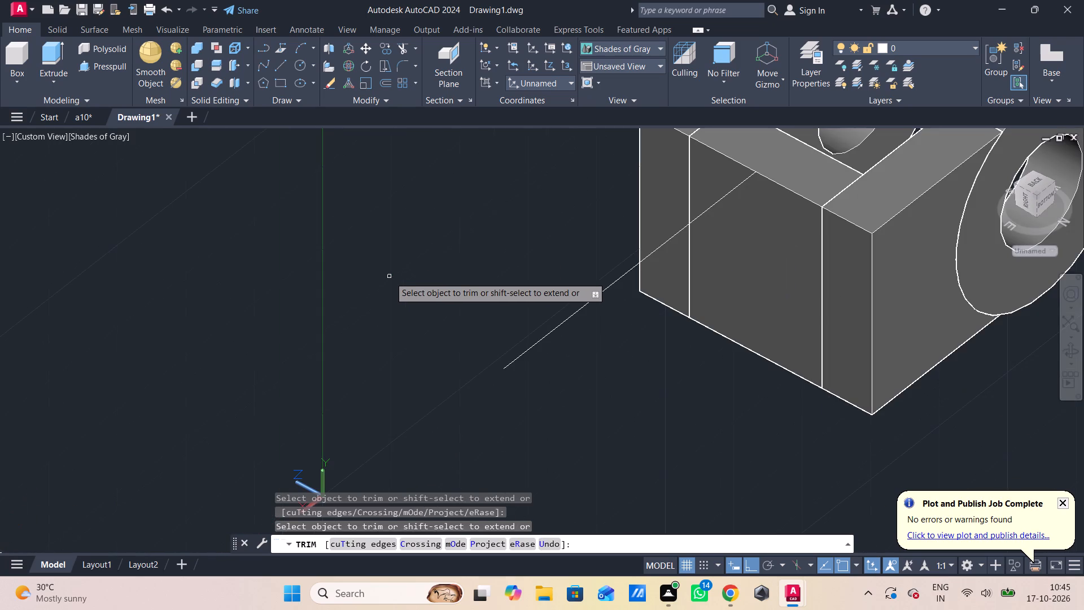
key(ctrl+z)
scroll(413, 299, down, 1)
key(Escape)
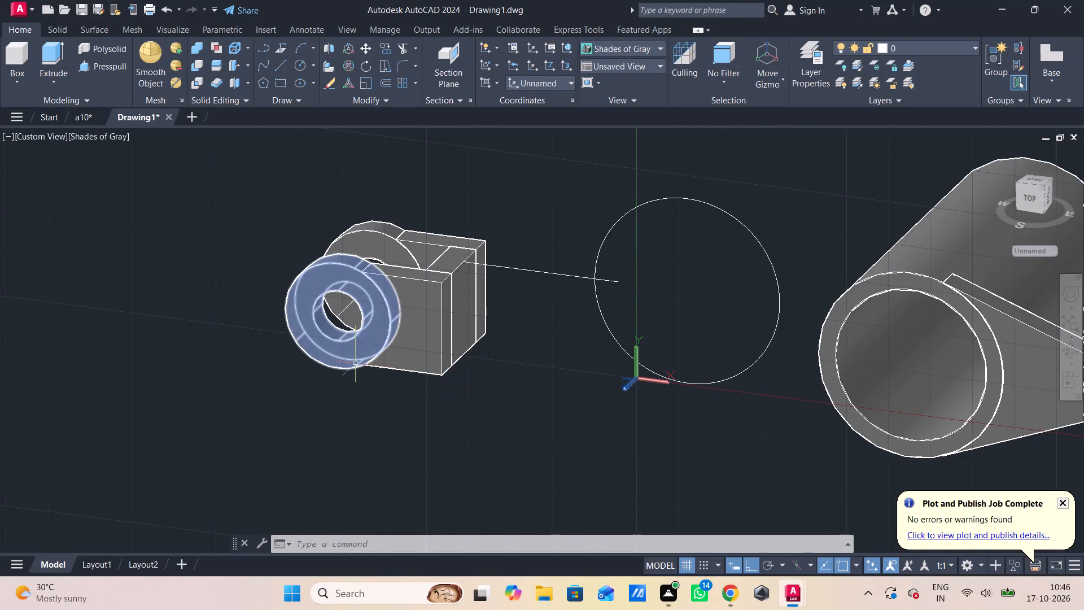
Draw a 53.27 long line along the X axis from the midpoint of the wall's lower outer edge to the circle's bottom.
key(l)
key(Return)
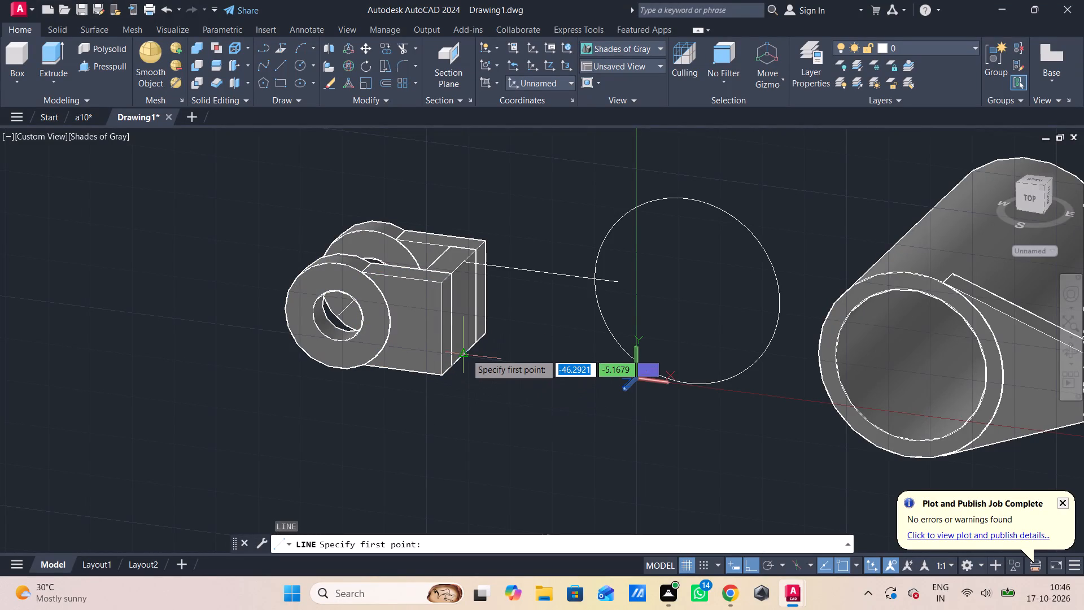
click(465, 355)
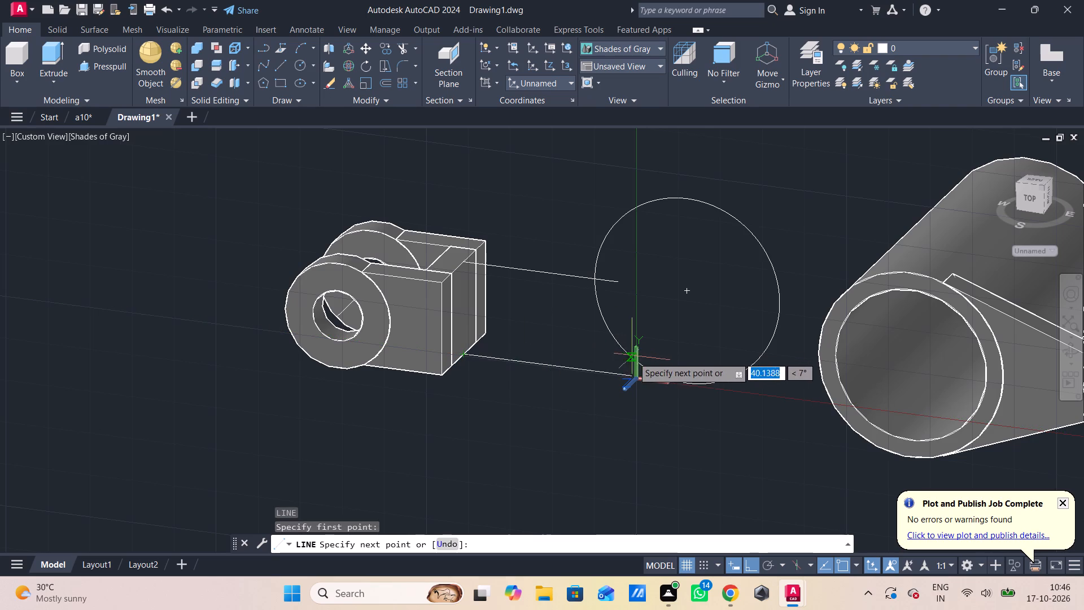
click(691, 387)
key(Escape)
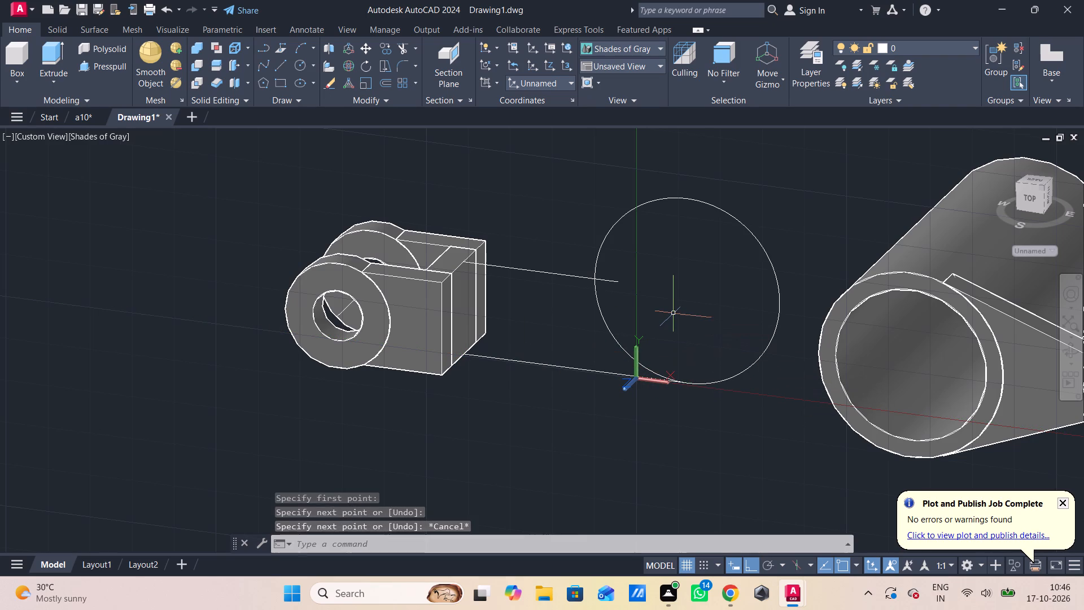
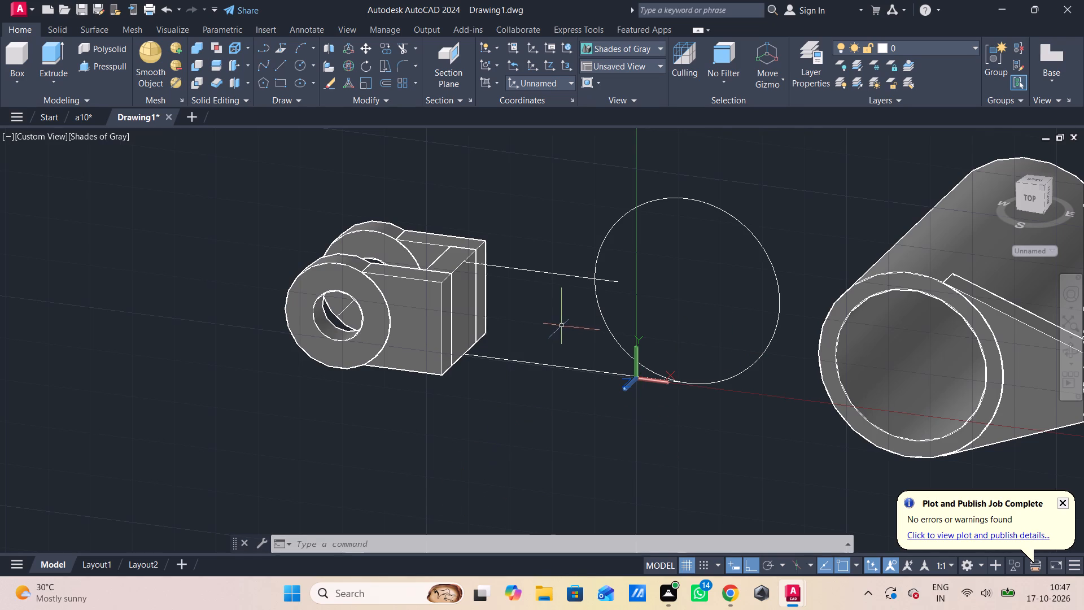
Move the UCS origin off the end of the lower line to a free spot just outside the circle.
drag(633, 378, 636, 379)
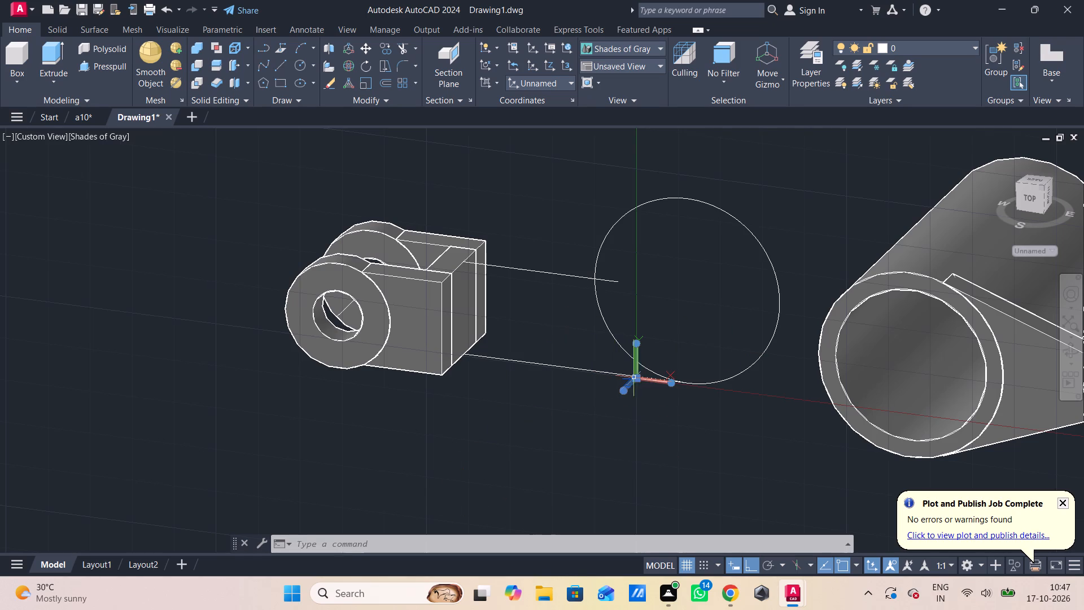
drag(636, 379, 638, 381)
click(634, 371)
drag(639, 380, 640, 380)
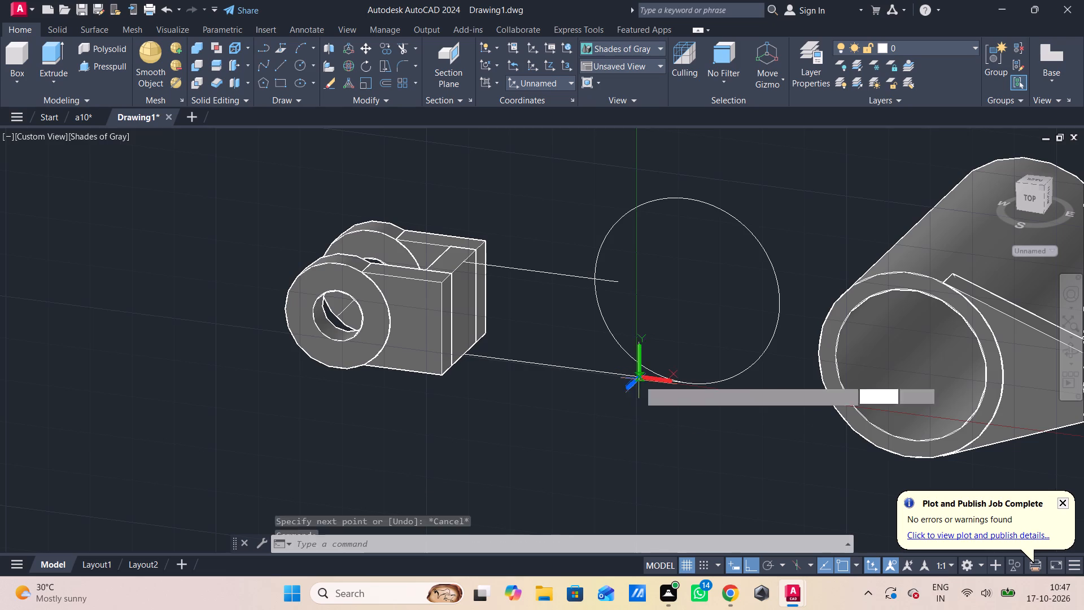
drag(640, 380, 653, 398)
click(754, 496)
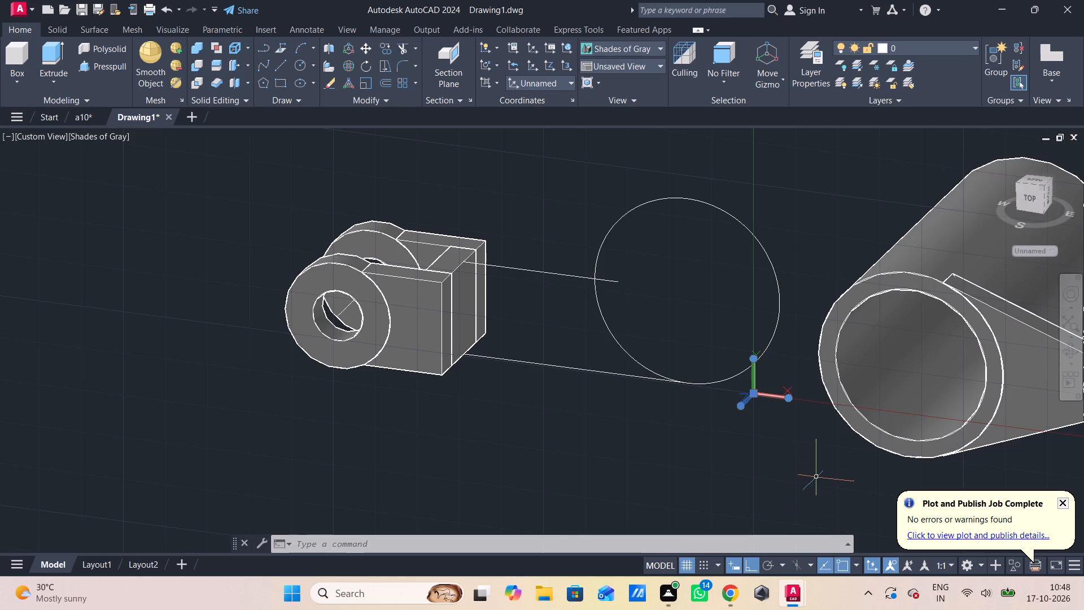
click(821, 443)
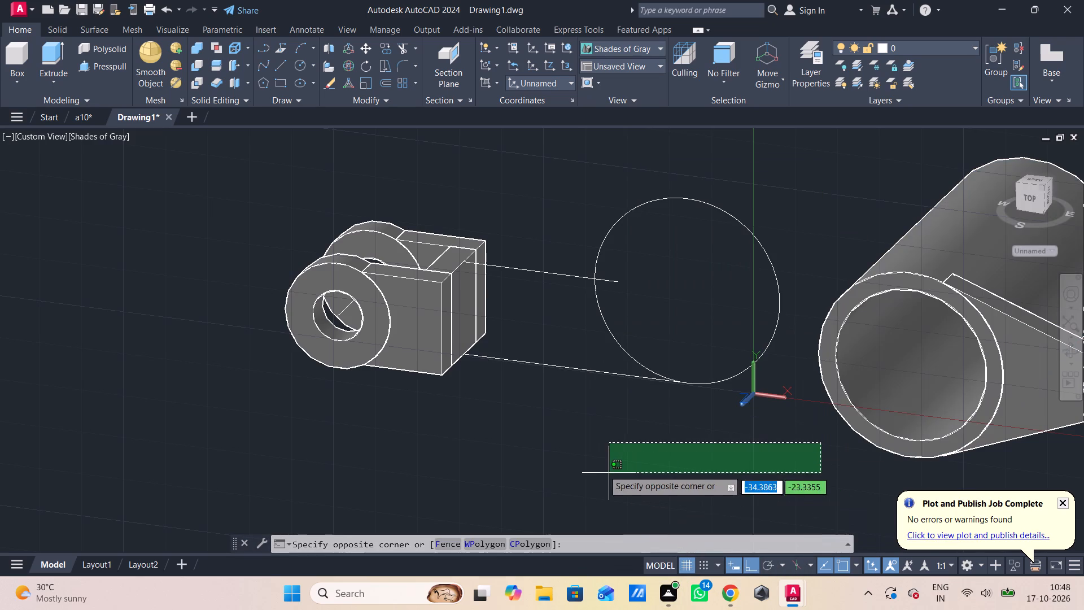
click(602, 469)
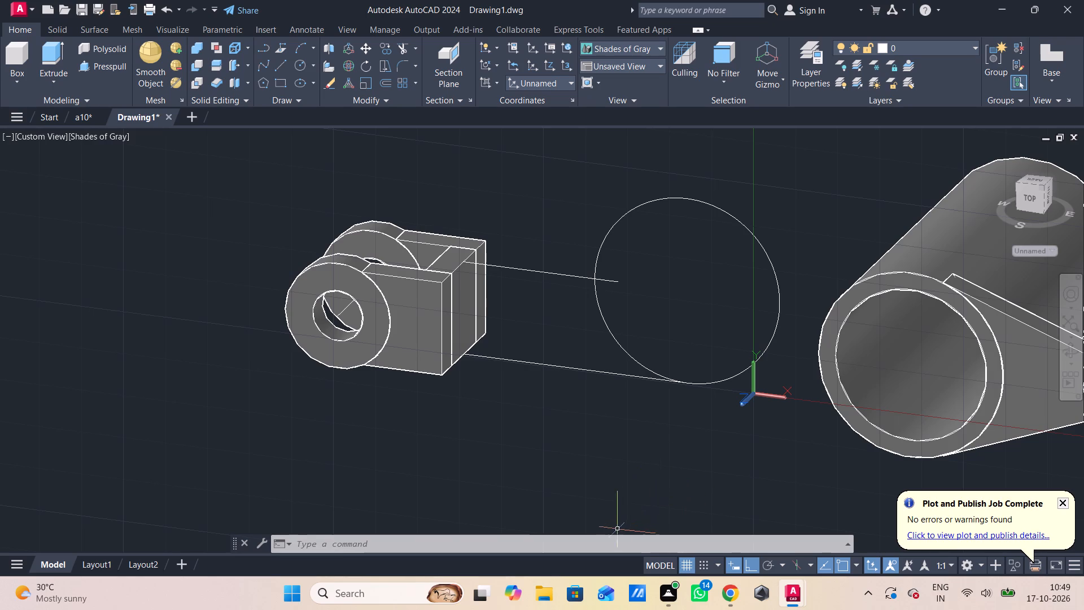
Draw a line 6 down from the midpoint of the wall's upper outer edge, continuing parallel to the upper line past the circle's near edge.
key(l)
key(Return)
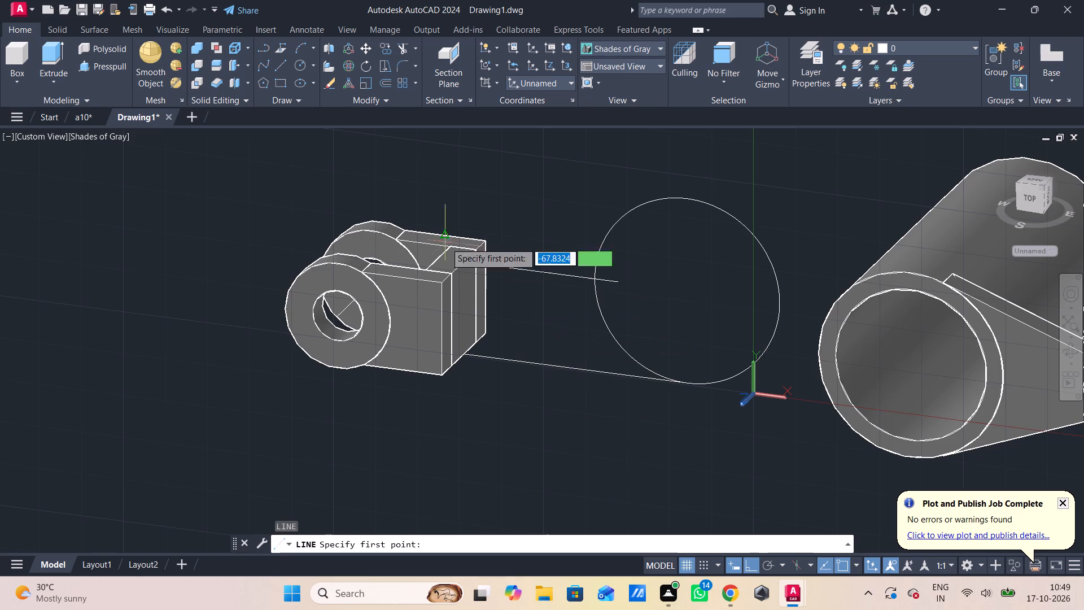
shift+middle_drag(469, 267, 469, 269)
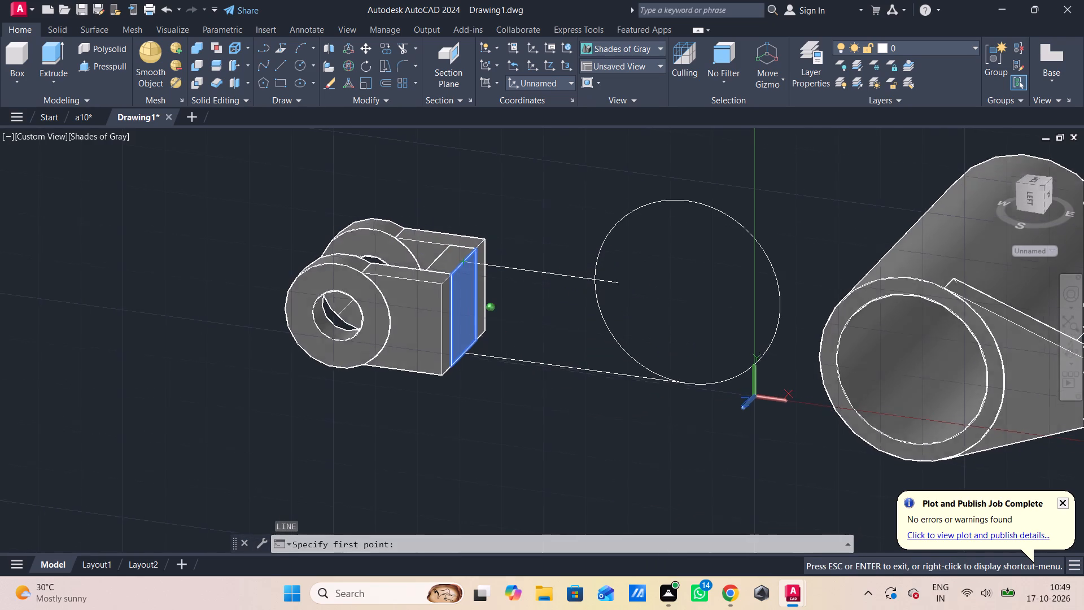
shift+middle_drag(469, 269, 453, 278)
scroll(473, 277, up, 2)
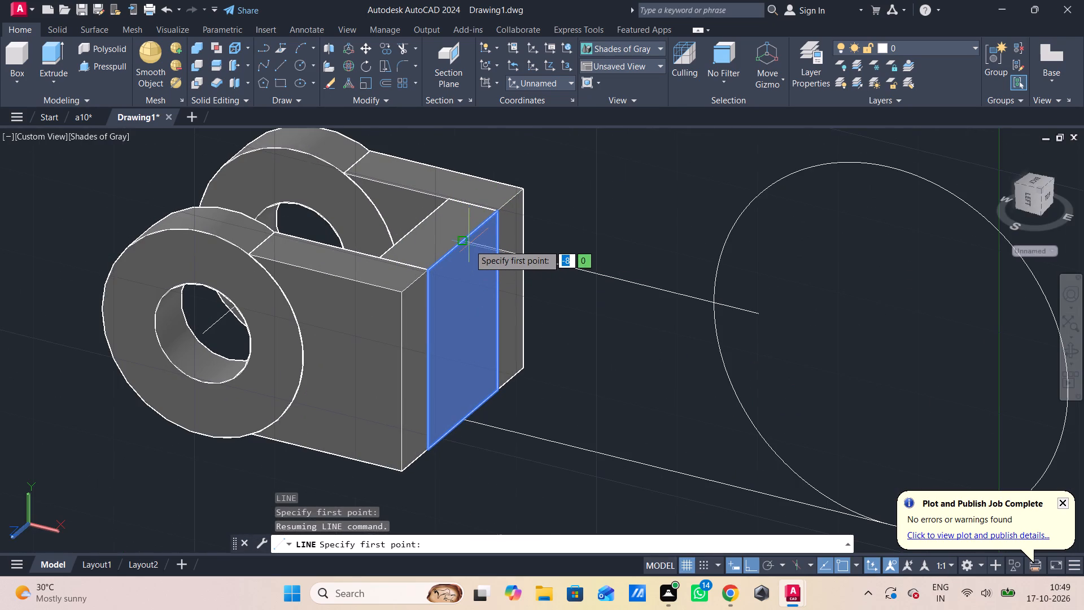
click(469, 245)
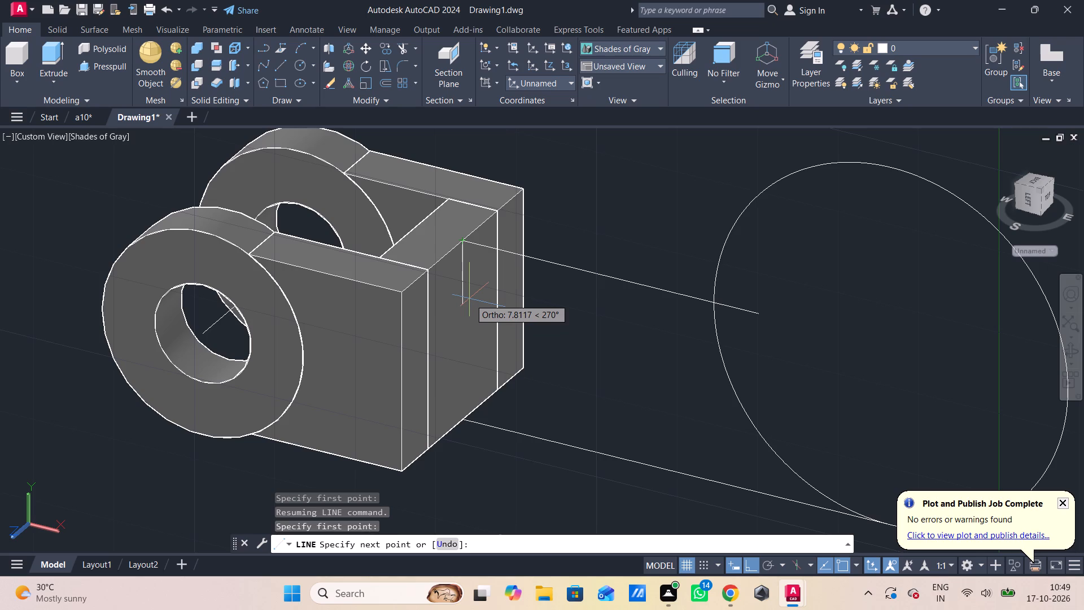
key(6)
key(Return)
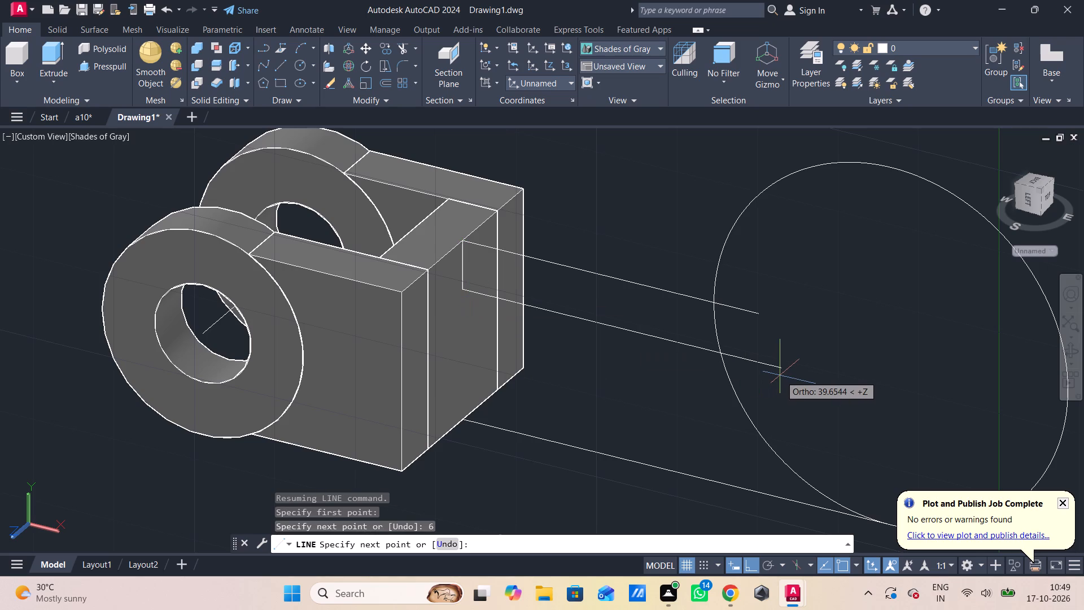
click(755, 369)
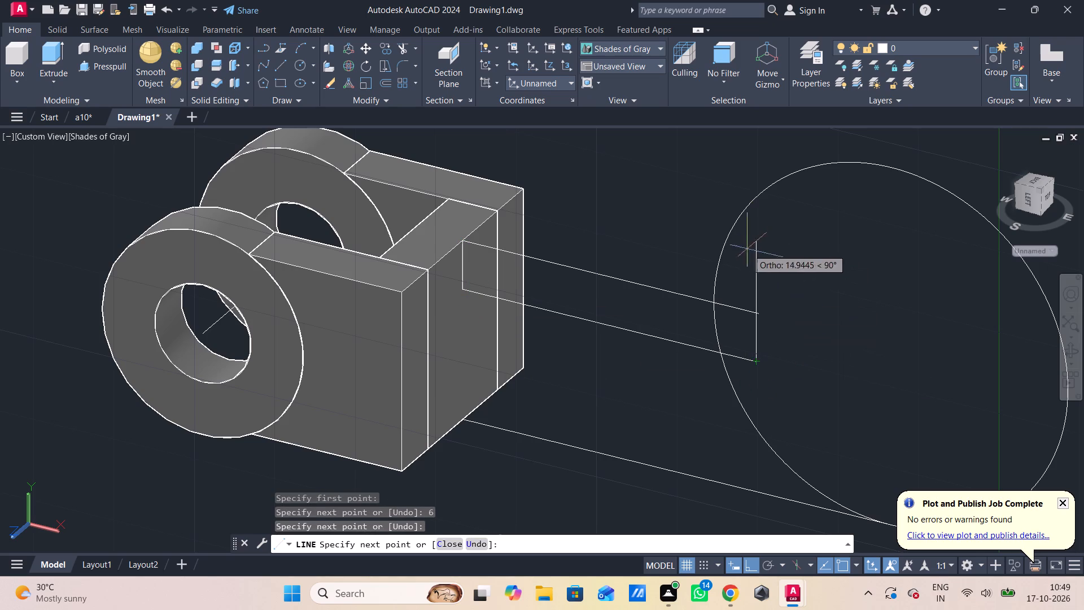
key(Escape)
Trim the circle to the short arc between the two upper lines, cut off their overhanging ends, and remove the long lower line.
text(tr)
key(space)
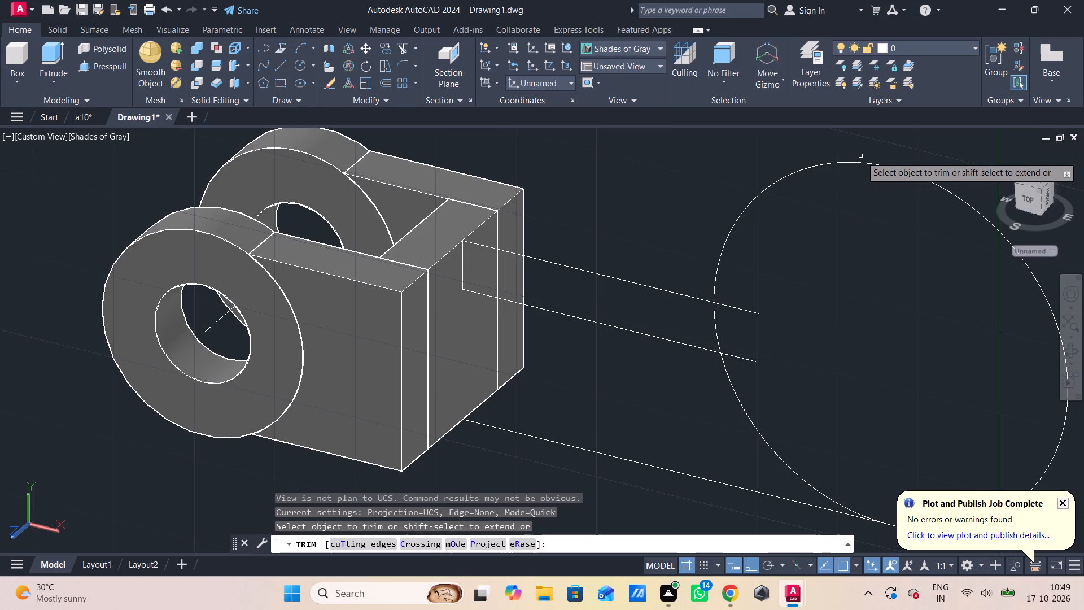
click(862, 163)
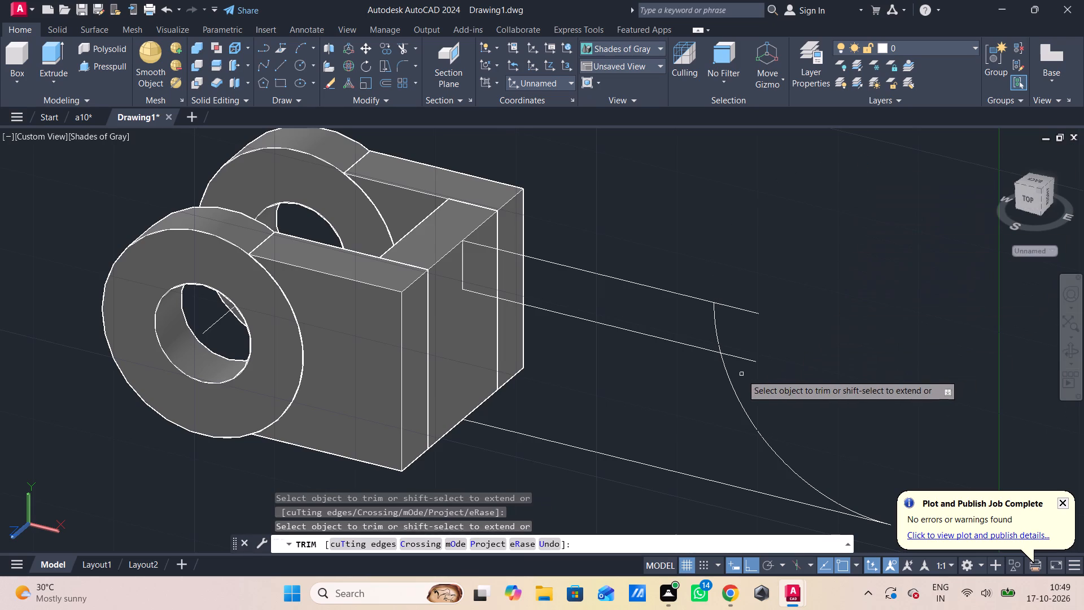
click(735, 391)
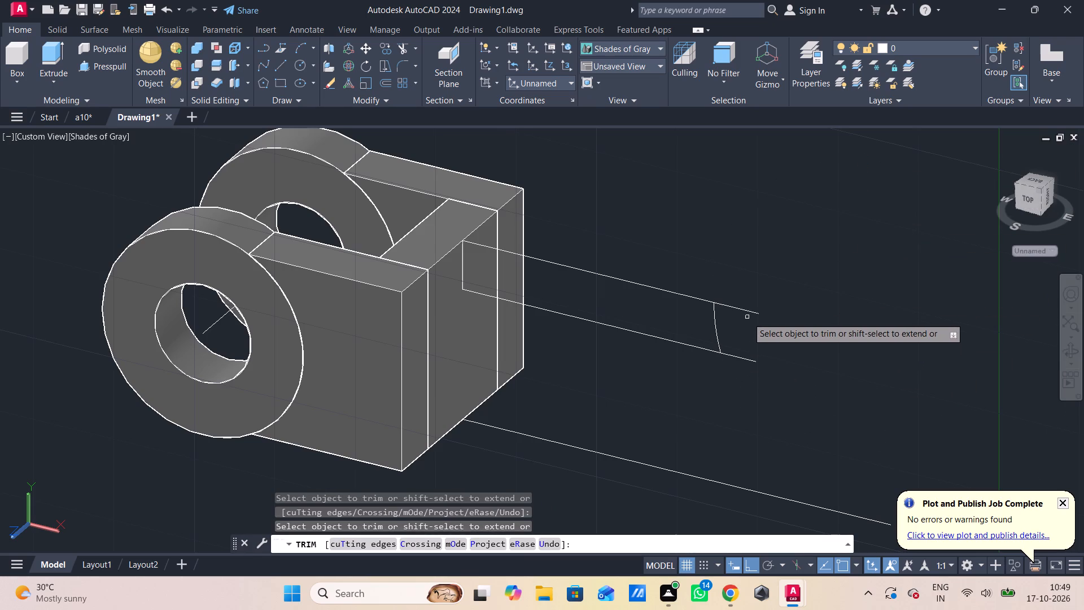
click(749, 314)
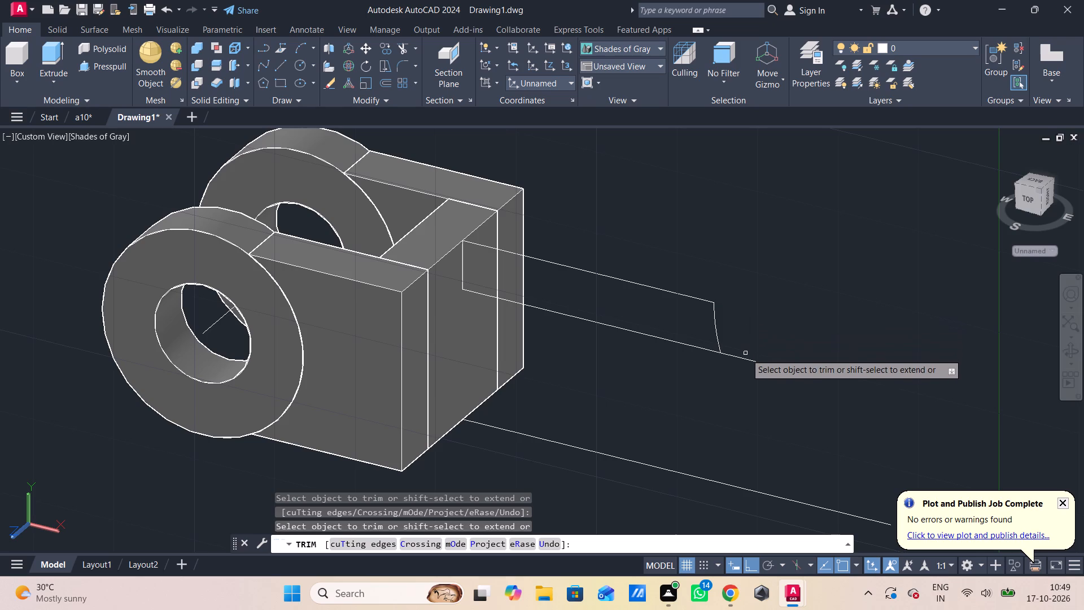
click(745, 359)
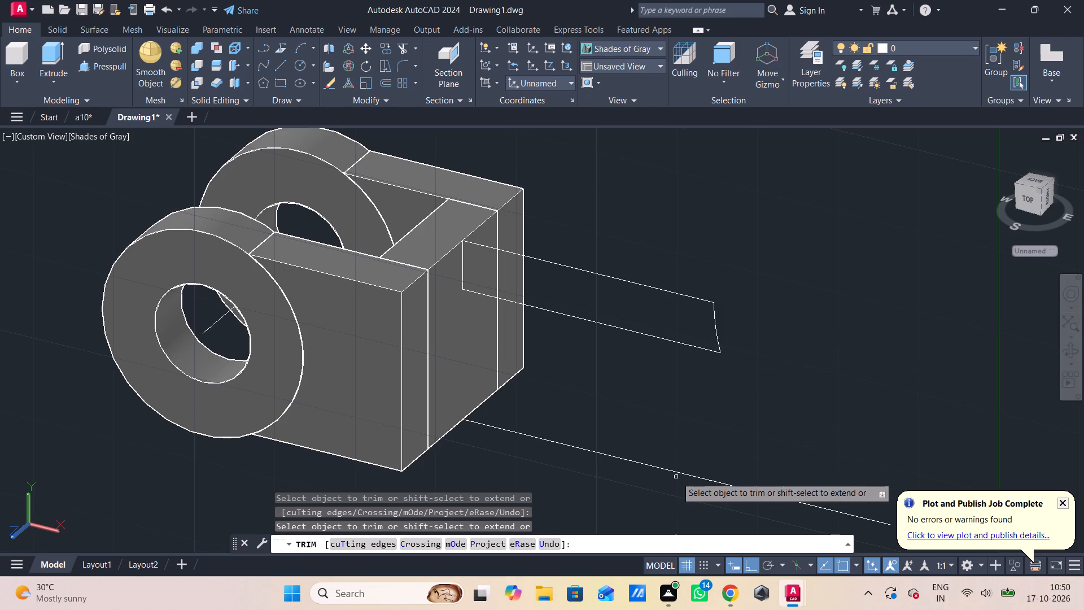
click(677, 472)
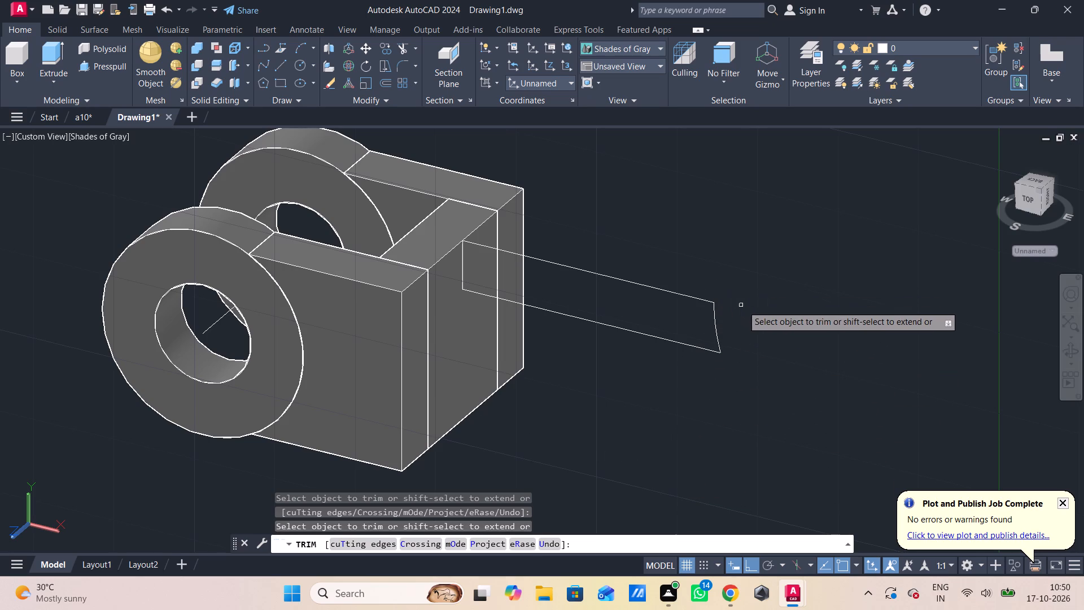
scroll(737, 316, down, 1)
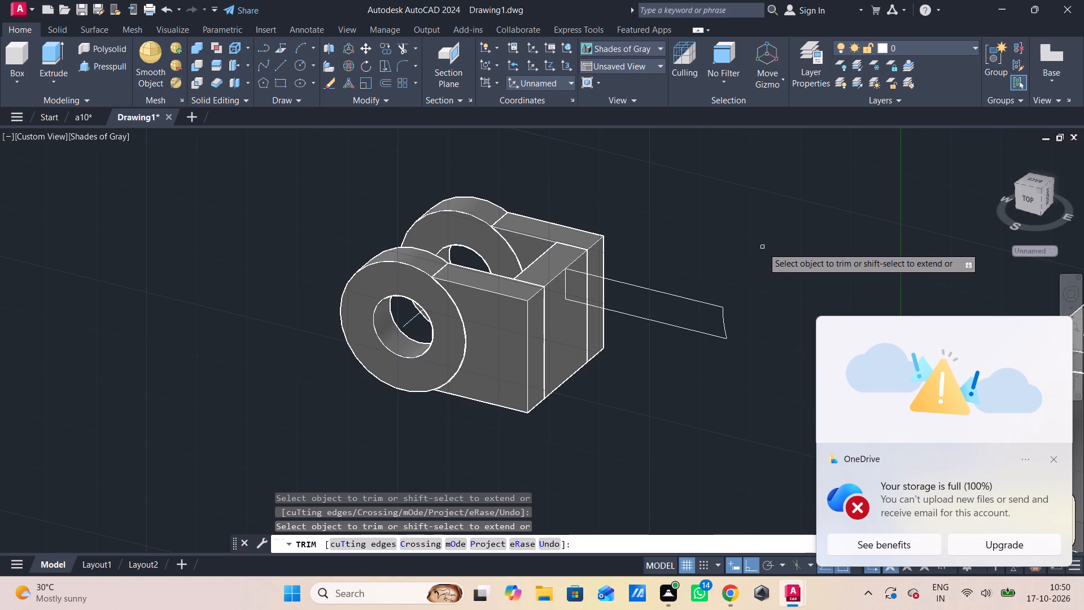
key(Escape)
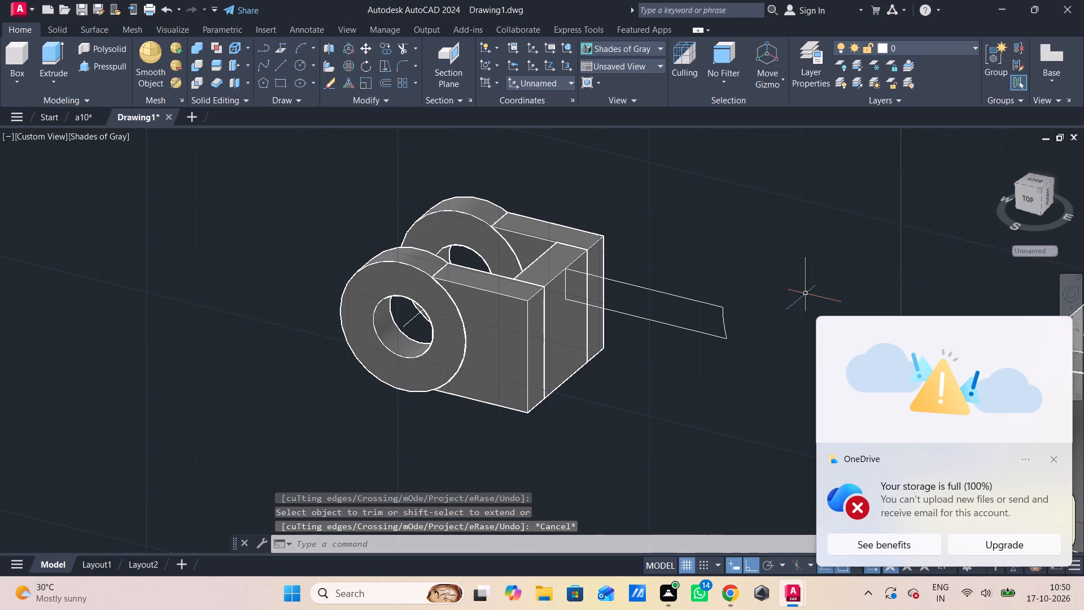
click(1055, 458)
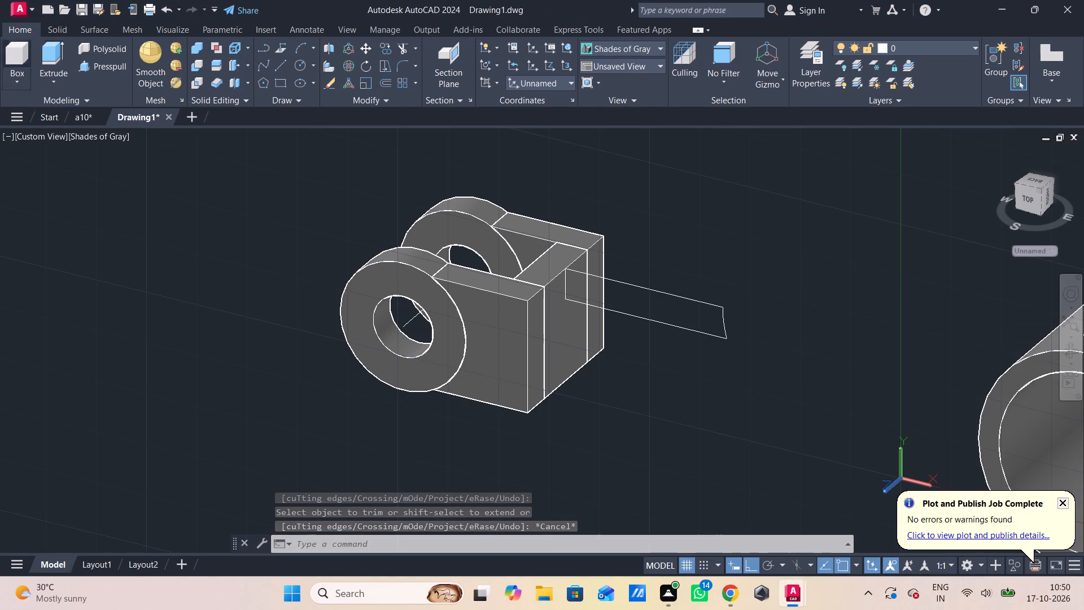
Join the two long lines, the short vertical line and the arc into one closed profile.
click(95, 70)
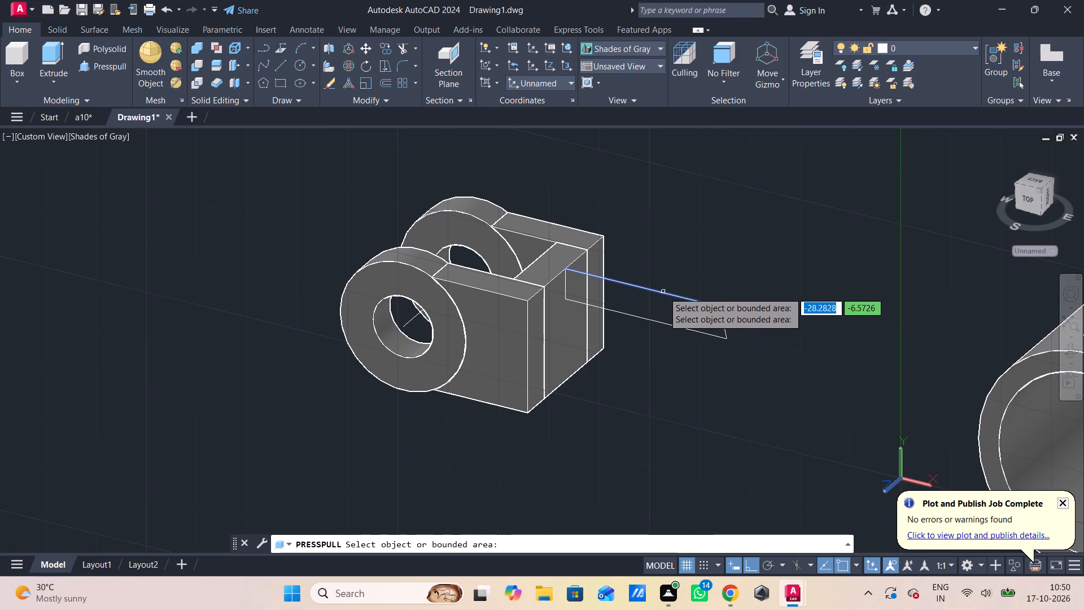
key(Escape)
click(704, 283)
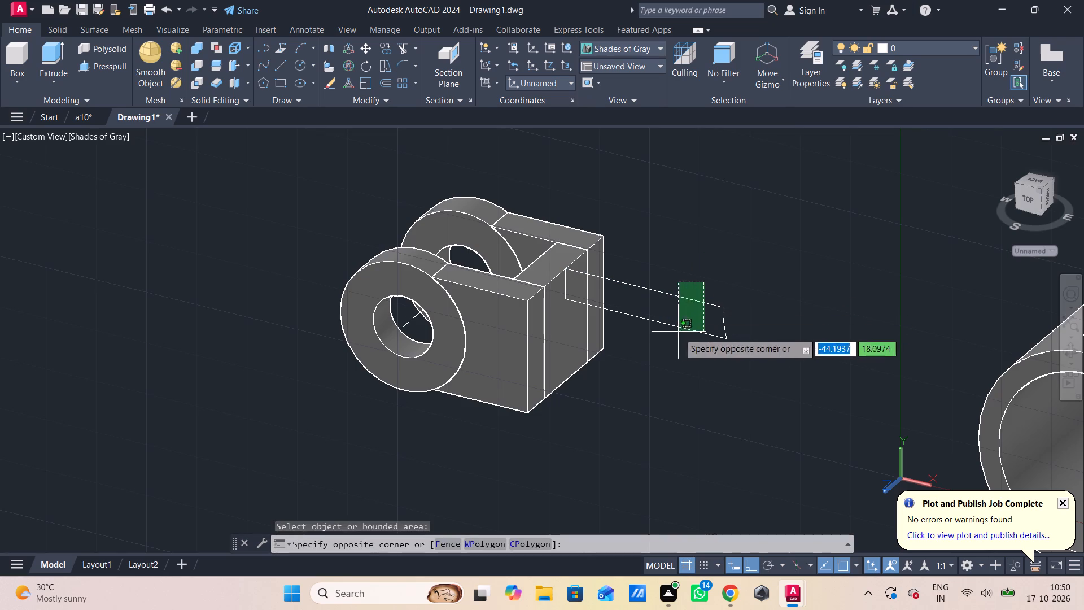
click(670, 336)
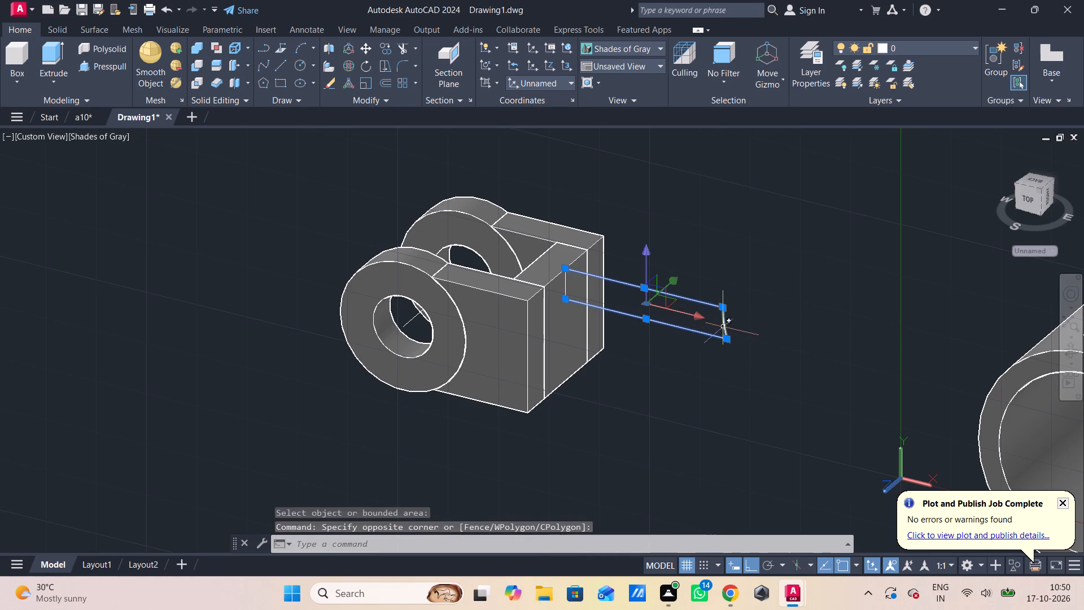
click(724, 325)
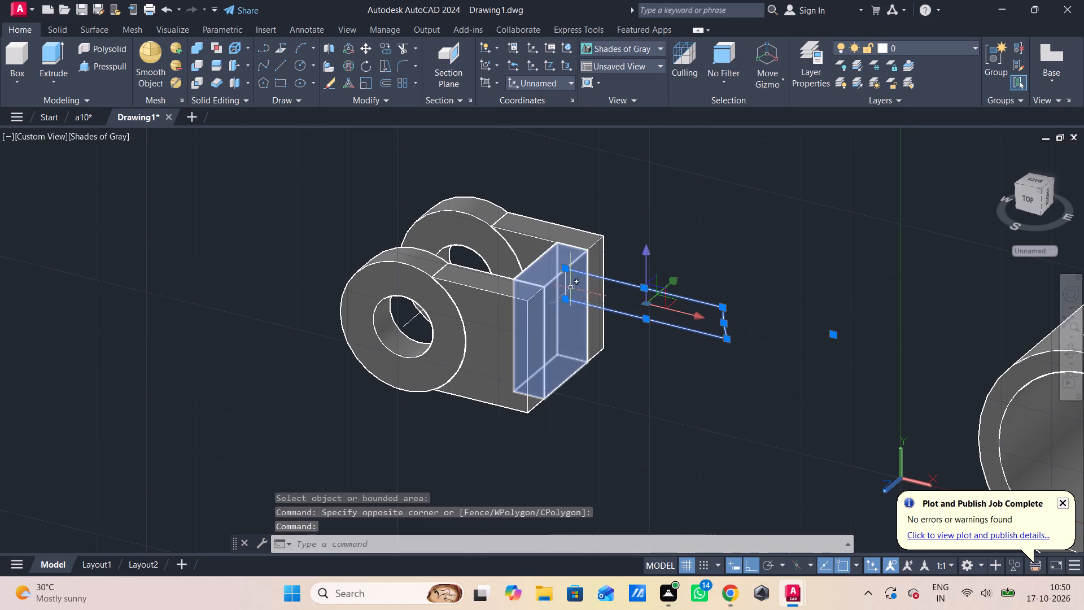
click(567, 283)
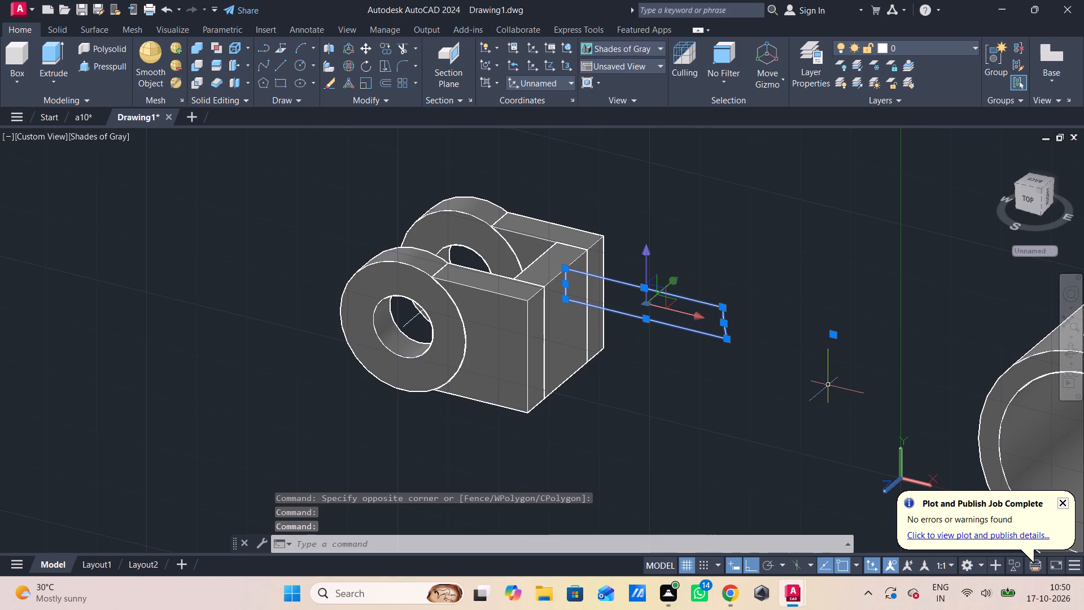
key(j)
key(Return)
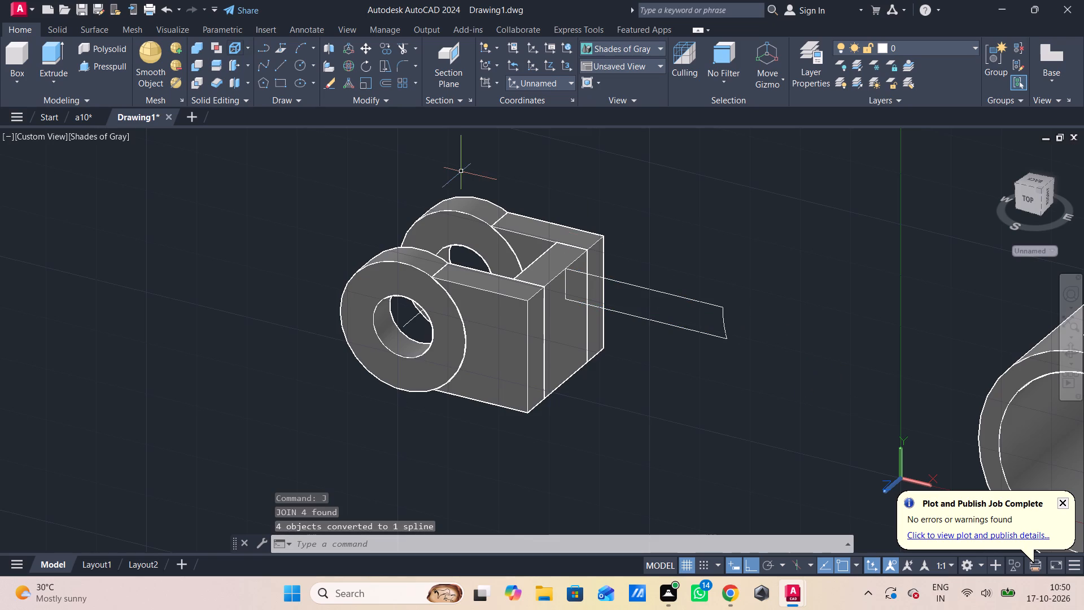
Press-pull the joined strip profile by 3 towards the front lug.
click(113, 63)
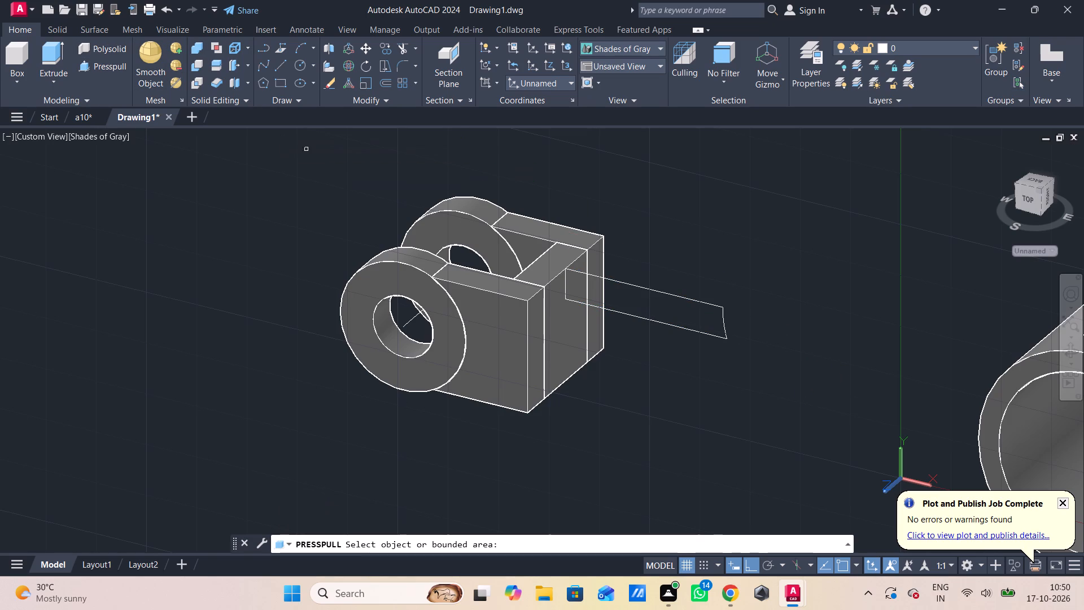
click(659, 292)
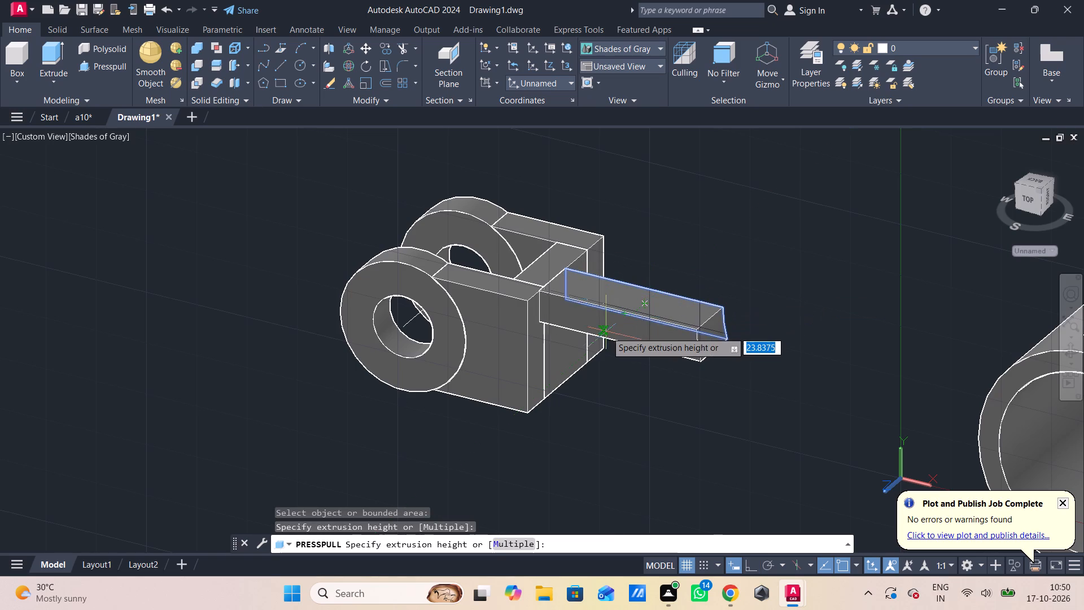
key(3)
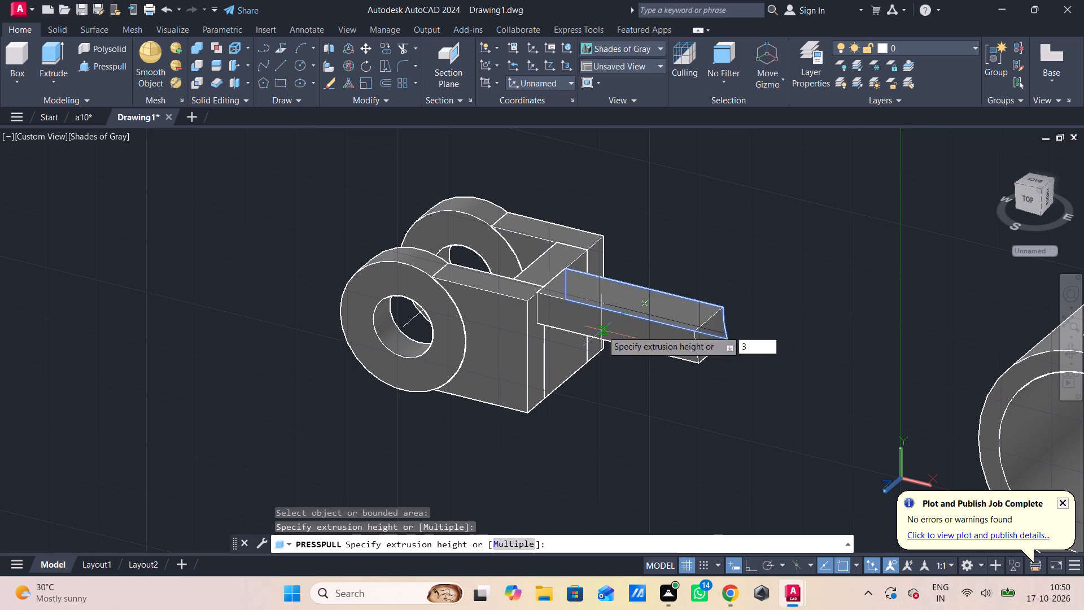
key(Return)
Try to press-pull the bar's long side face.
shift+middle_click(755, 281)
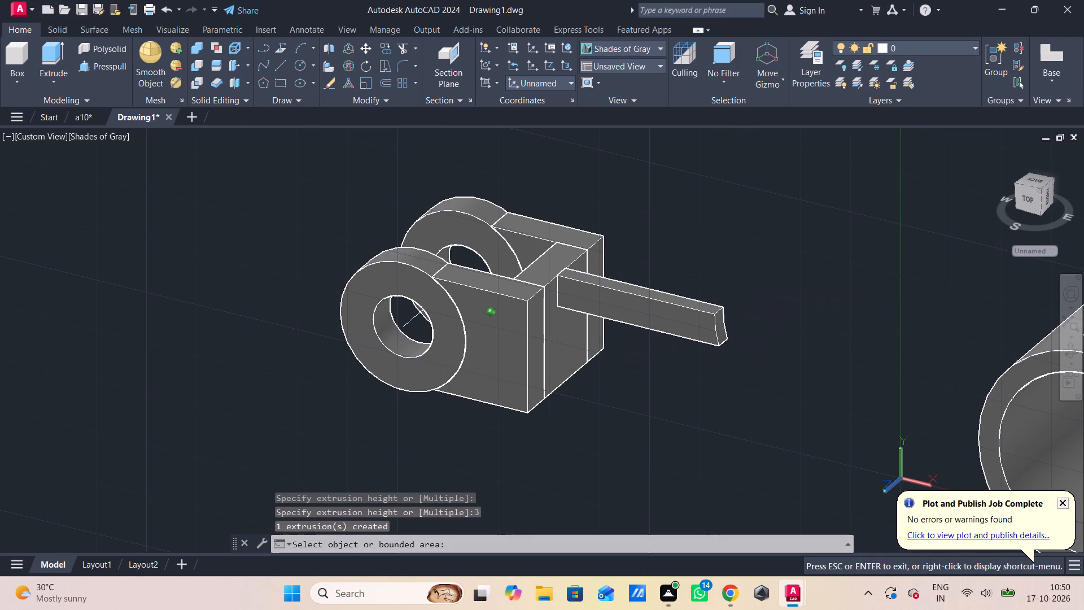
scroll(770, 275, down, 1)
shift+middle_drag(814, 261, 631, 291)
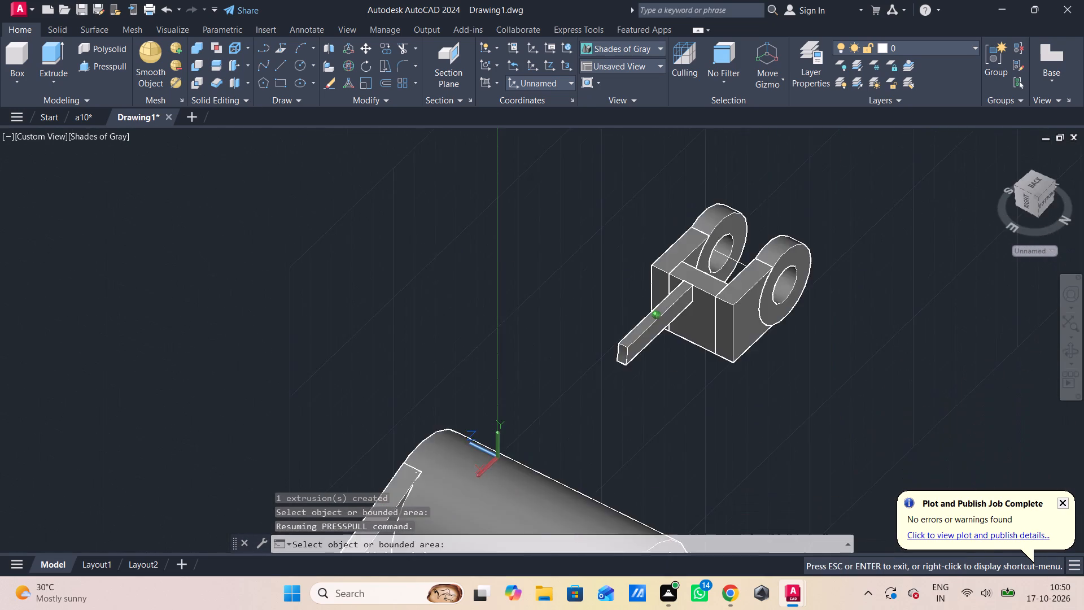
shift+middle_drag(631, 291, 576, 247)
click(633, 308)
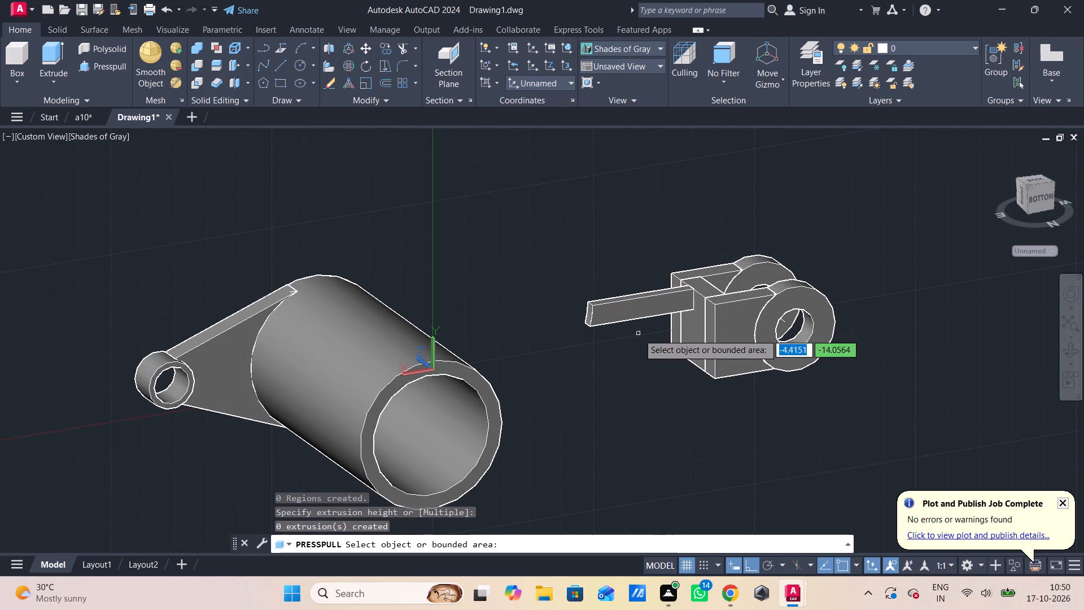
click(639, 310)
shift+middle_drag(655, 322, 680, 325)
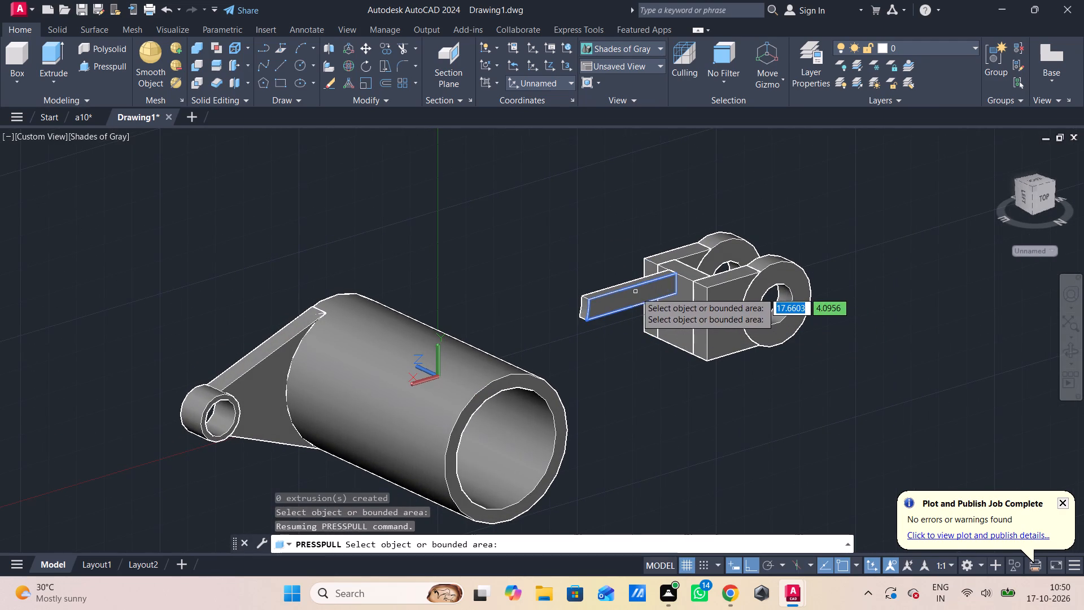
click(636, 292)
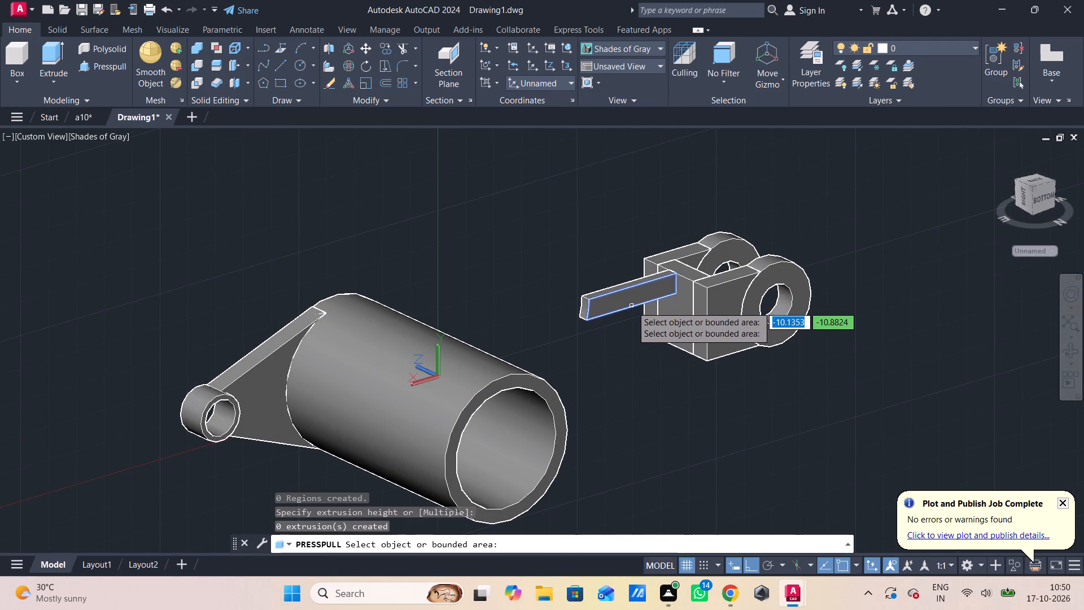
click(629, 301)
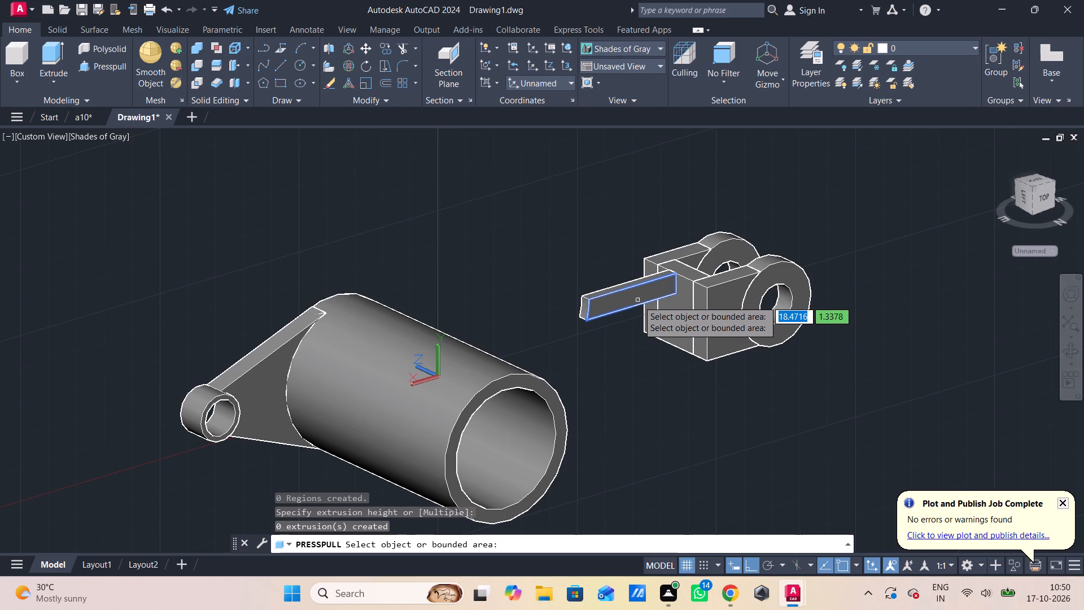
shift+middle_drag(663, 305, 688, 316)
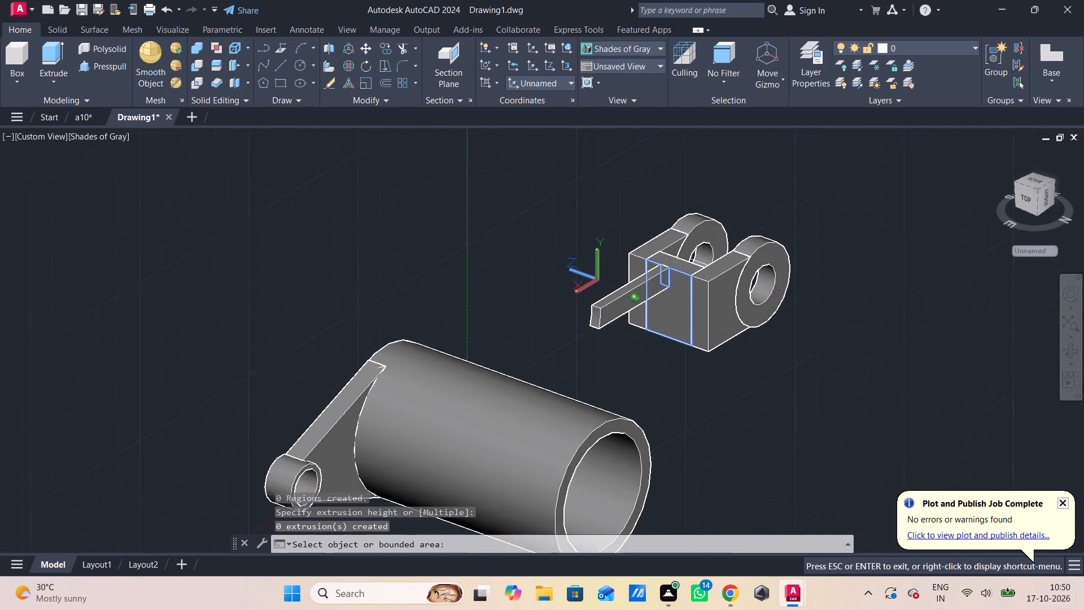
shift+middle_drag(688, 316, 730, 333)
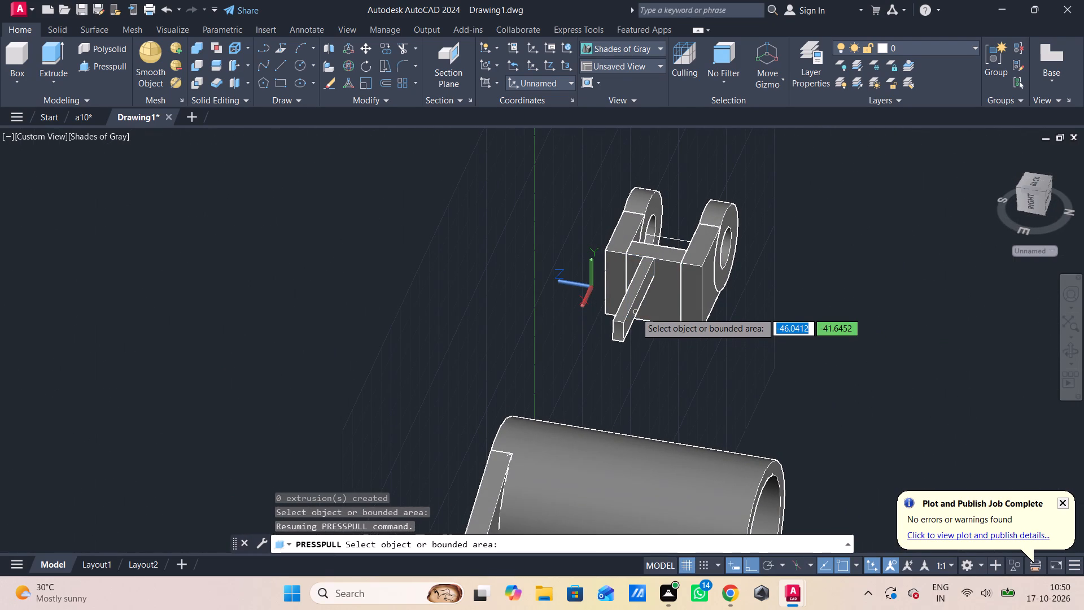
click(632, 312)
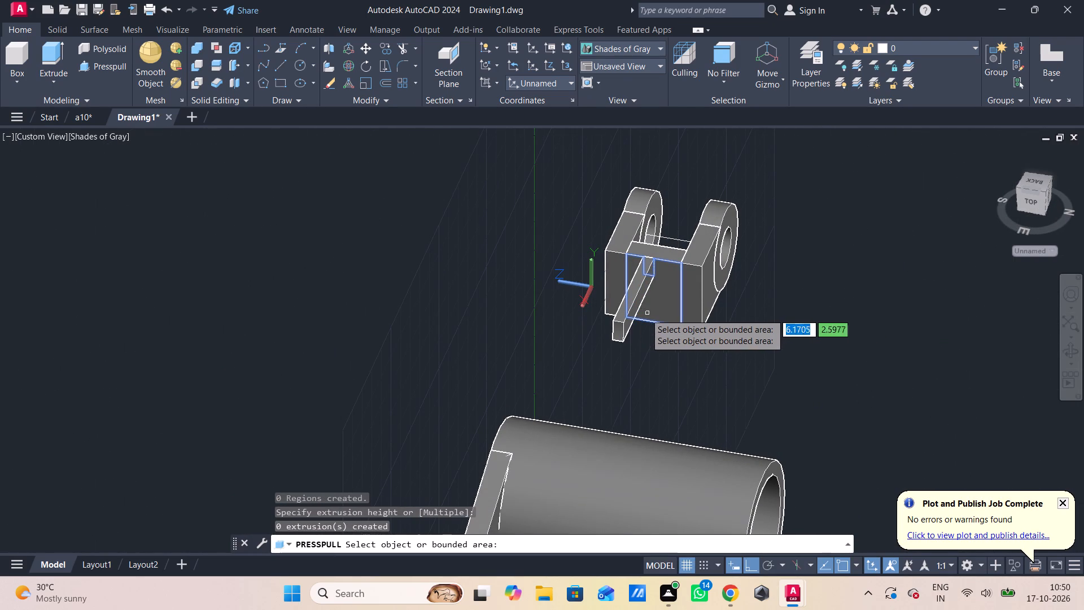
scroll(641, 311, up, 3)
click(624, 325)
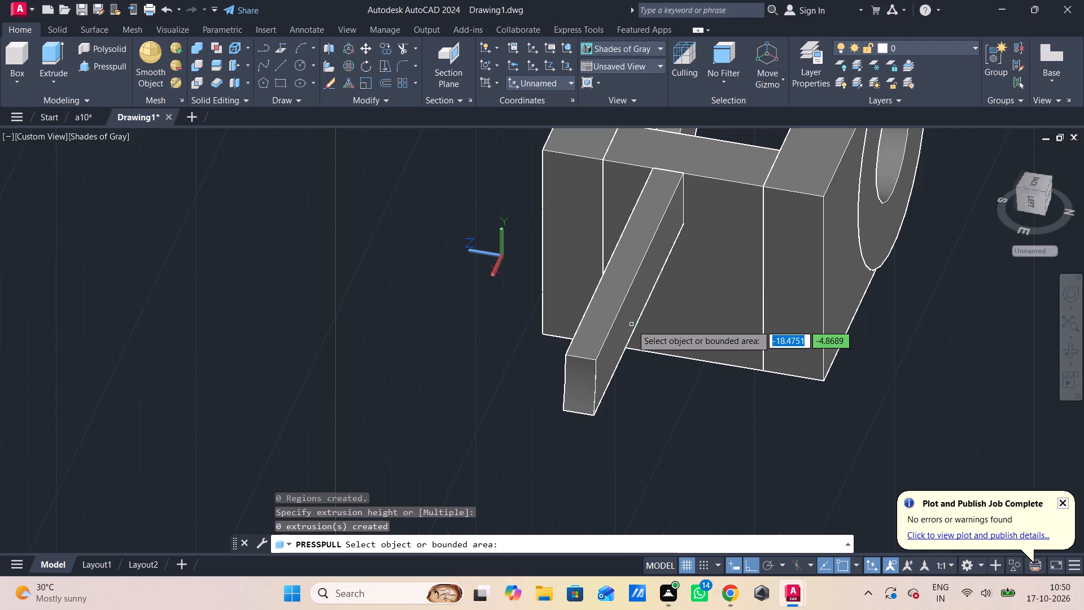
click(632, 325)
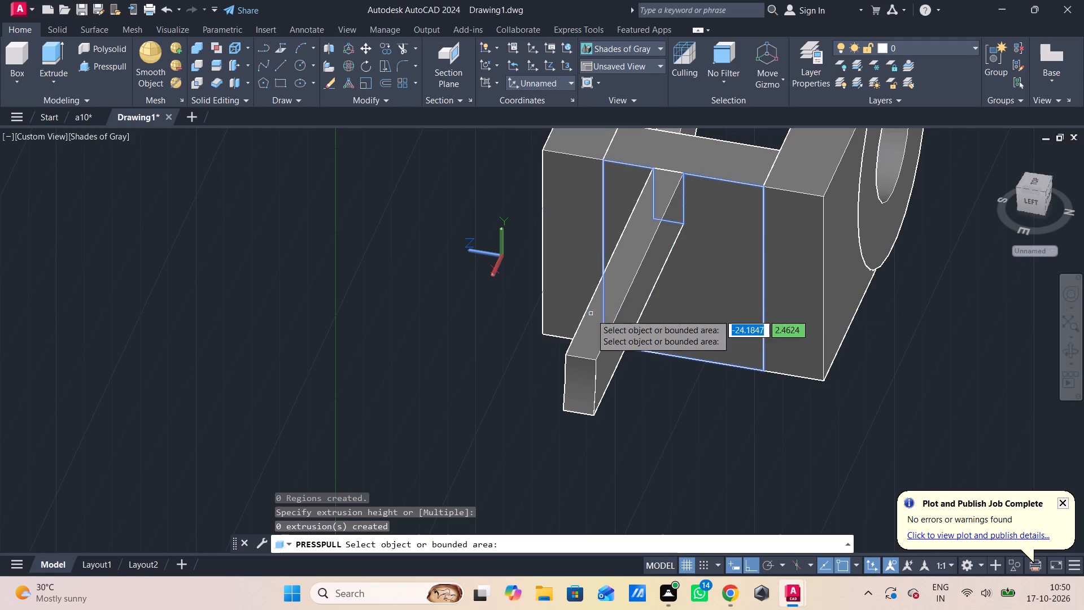
Press-pull the bar's long side face by 6 towards the front lug.
shift+middle_drag(591, 314, 678, 327)
click(638, 350)
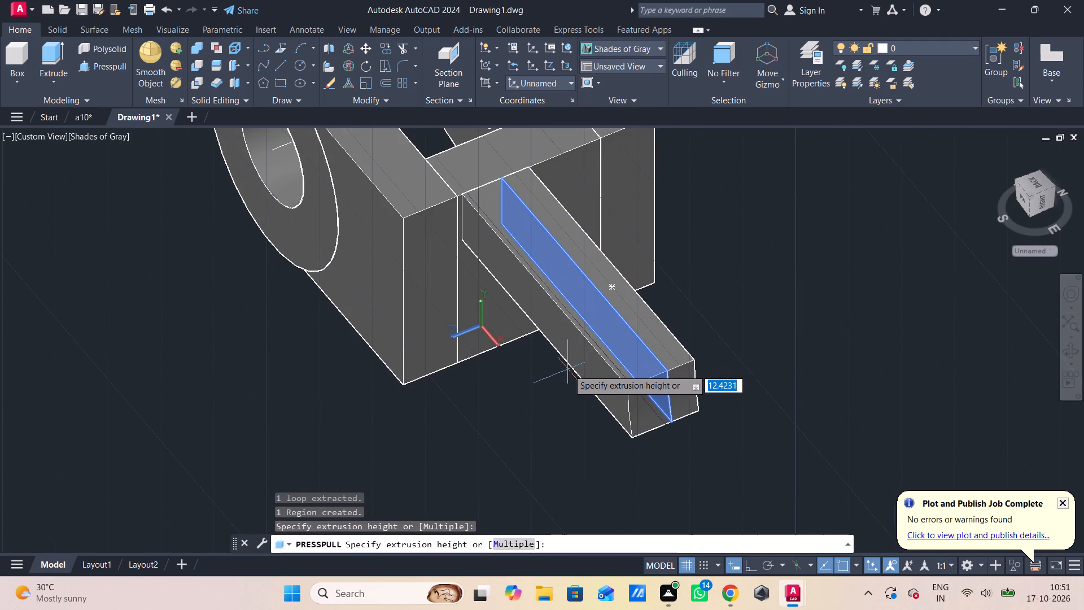
key(6)
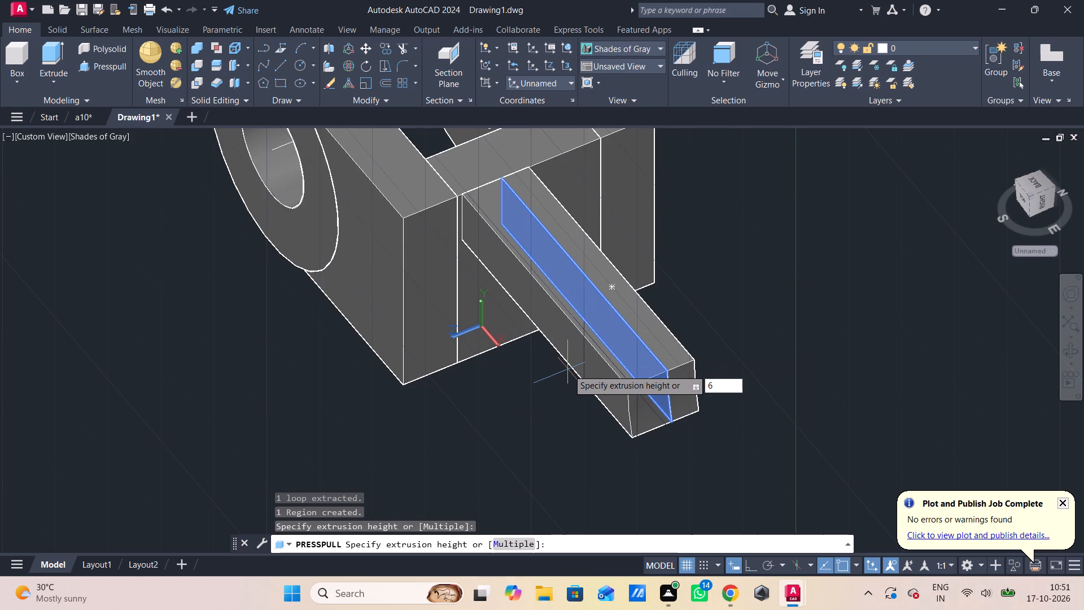
key(Return)
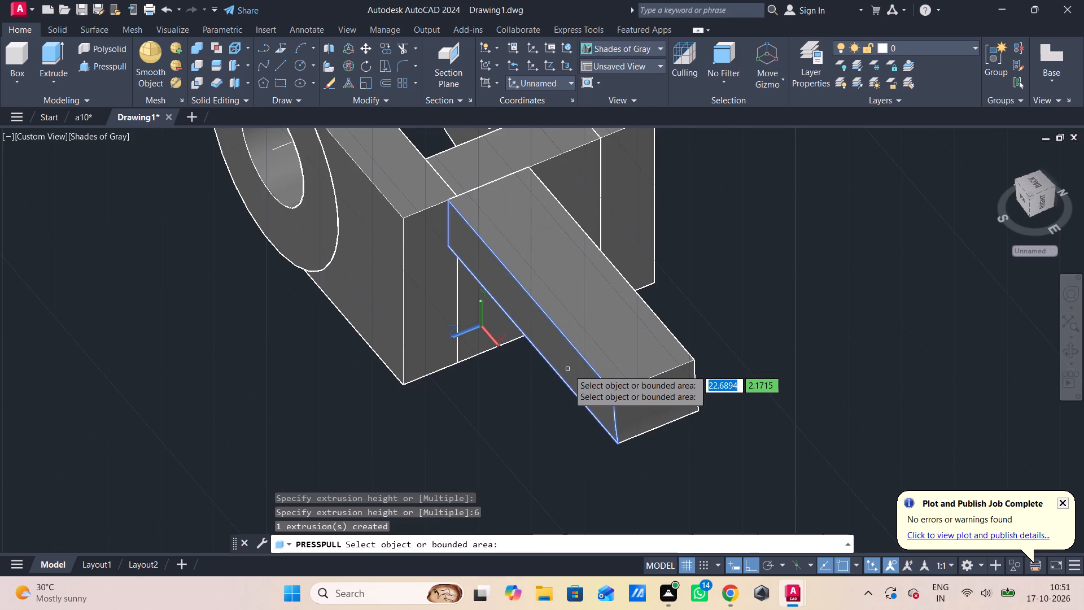
key(Escape)
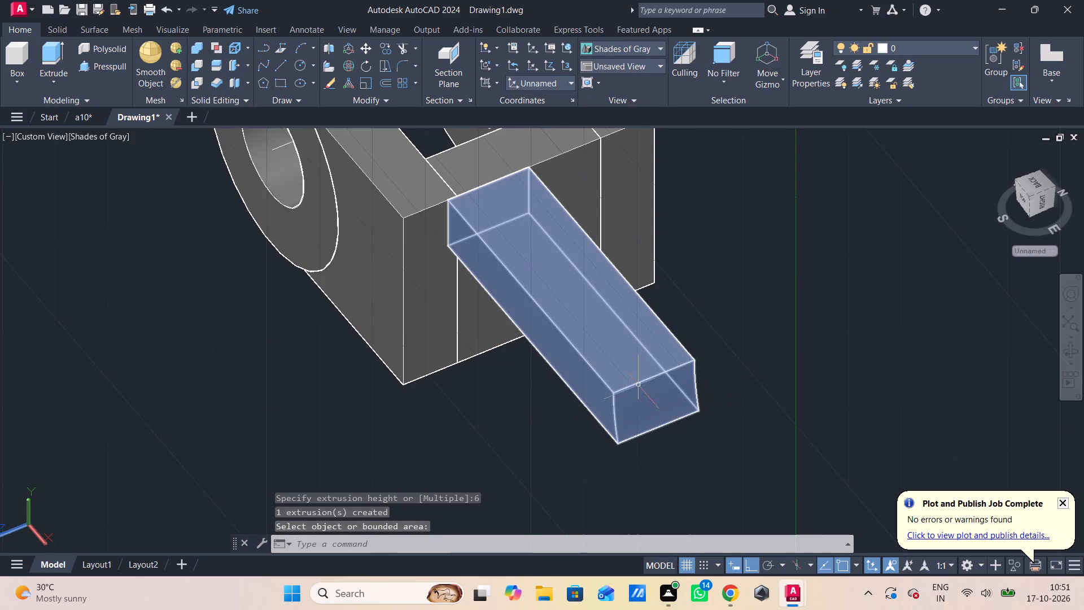
Move the bar 4.5 along the wall, bringing its upper wall-end edge midpoint onto the midpoint of the wall's upper edge.
click(639, 385)
key(m)
key(space)
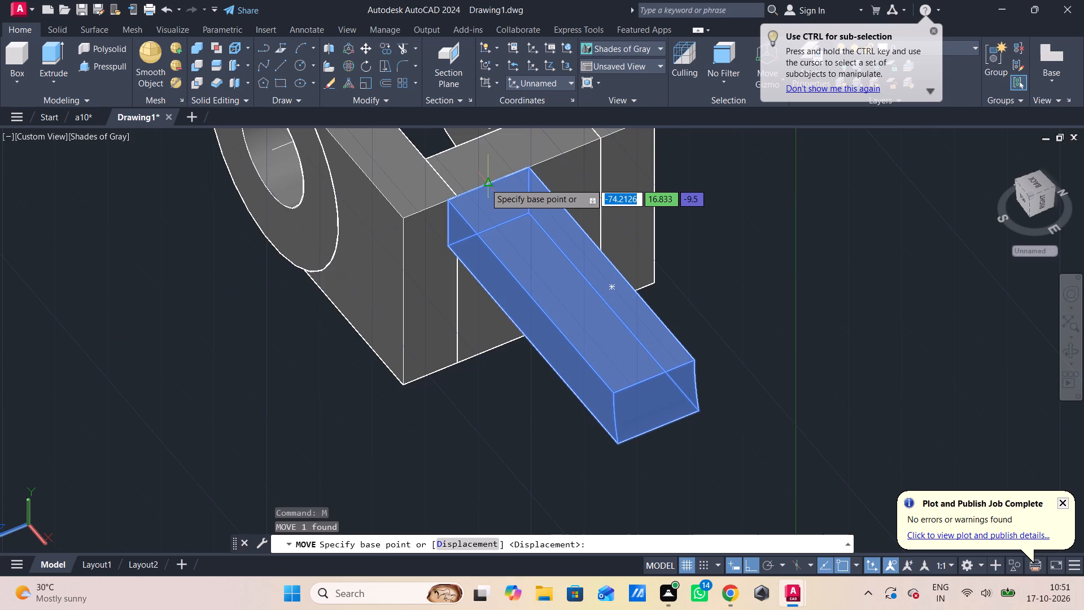
click(489, 183)
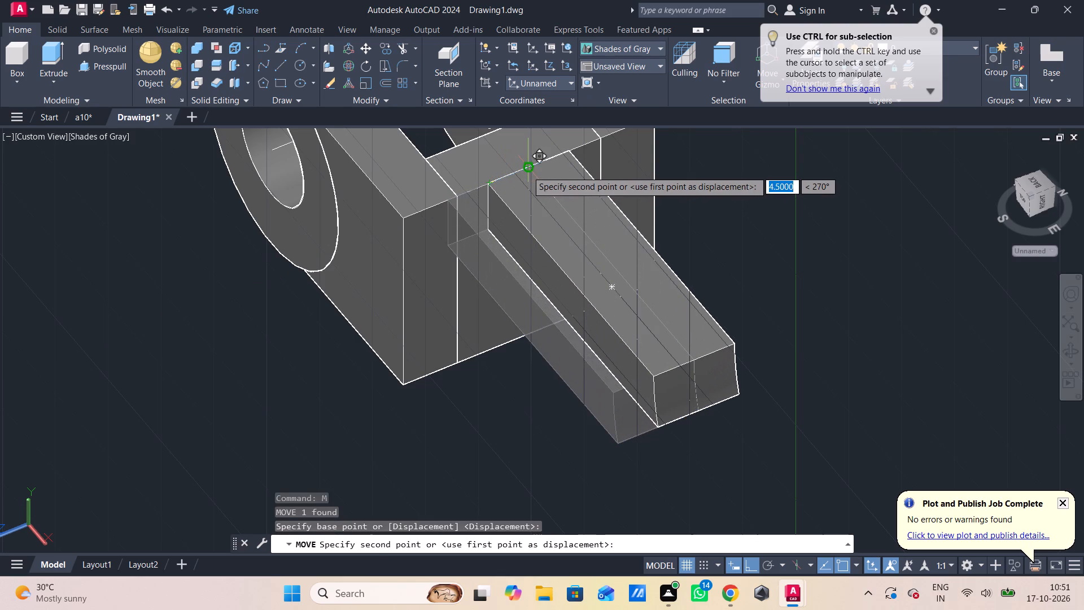
click(527, 171)
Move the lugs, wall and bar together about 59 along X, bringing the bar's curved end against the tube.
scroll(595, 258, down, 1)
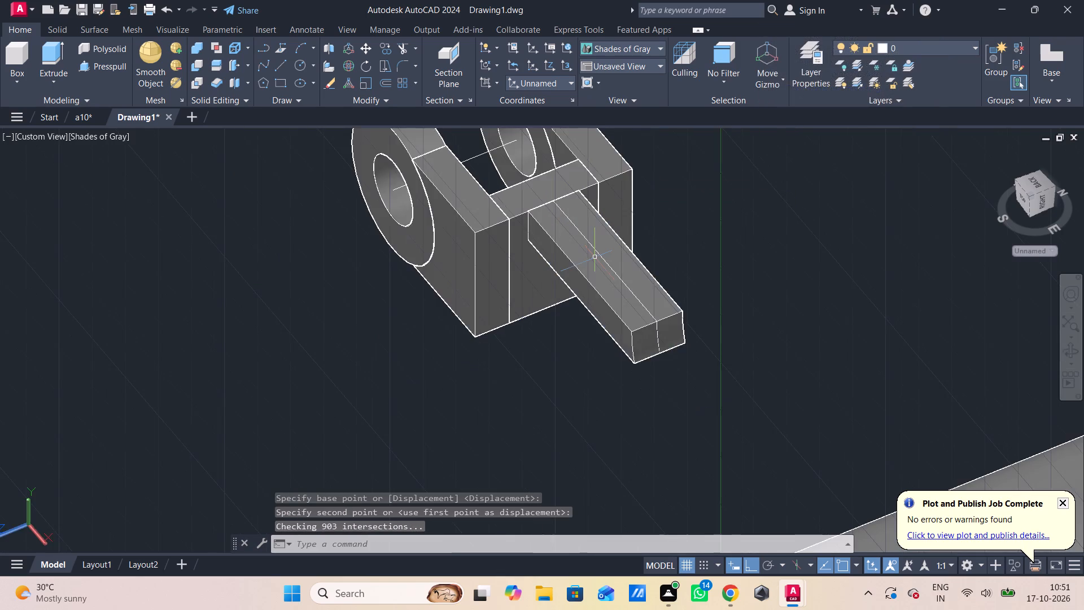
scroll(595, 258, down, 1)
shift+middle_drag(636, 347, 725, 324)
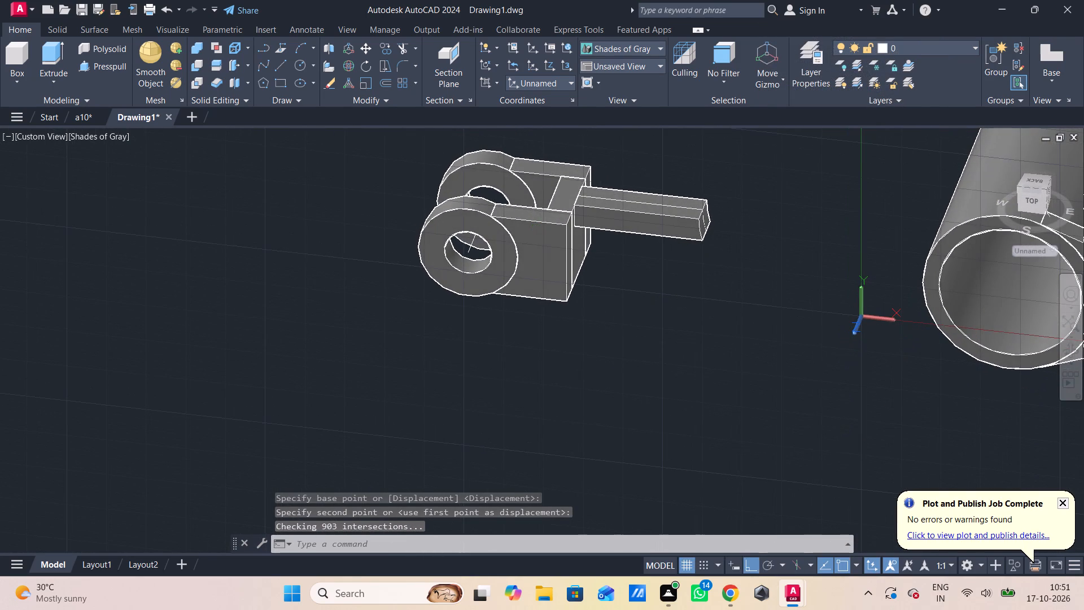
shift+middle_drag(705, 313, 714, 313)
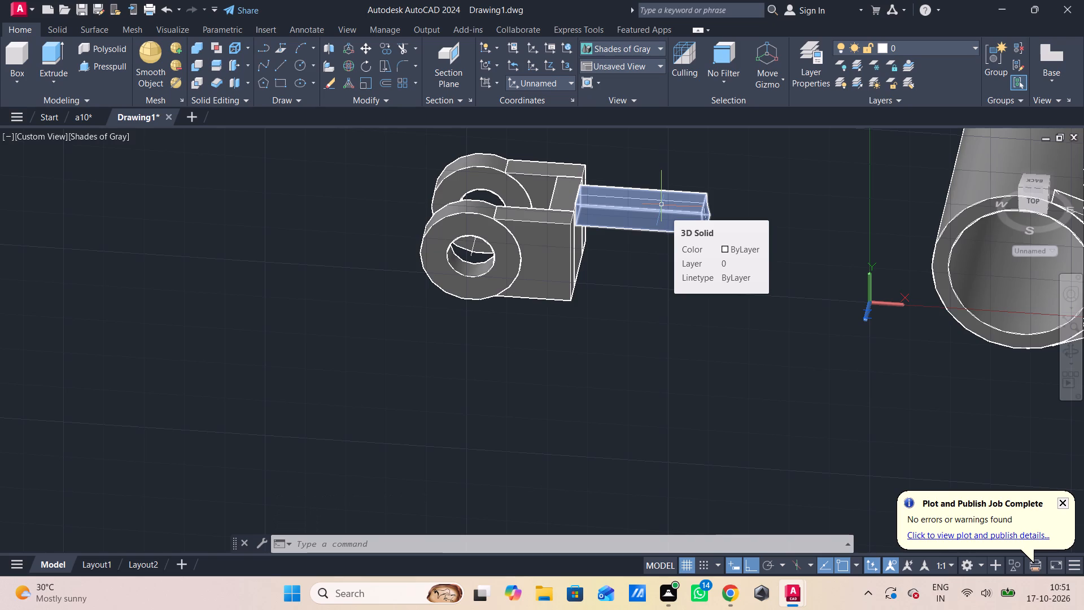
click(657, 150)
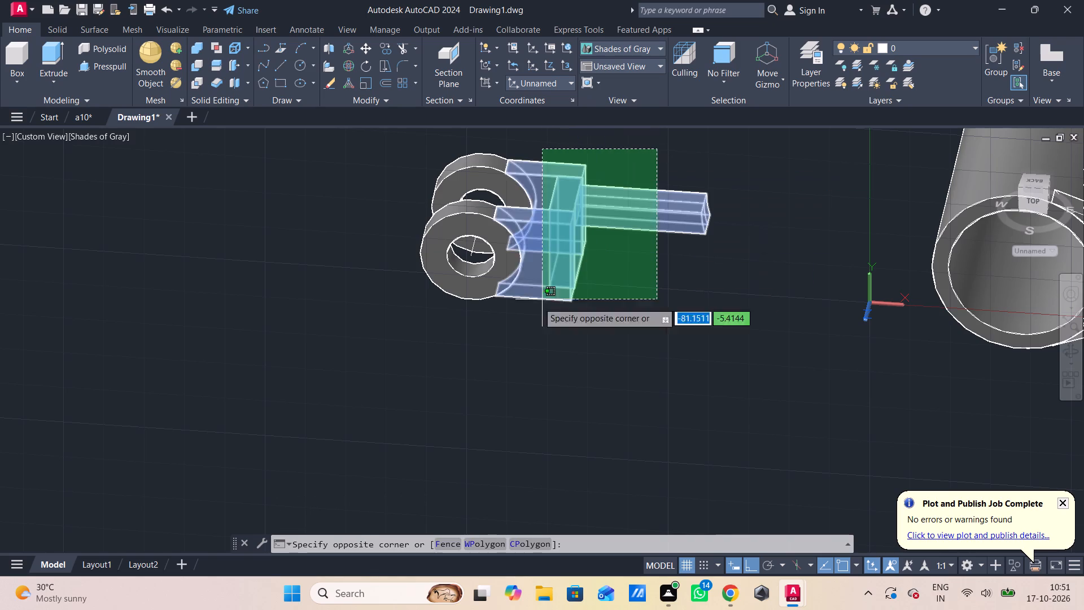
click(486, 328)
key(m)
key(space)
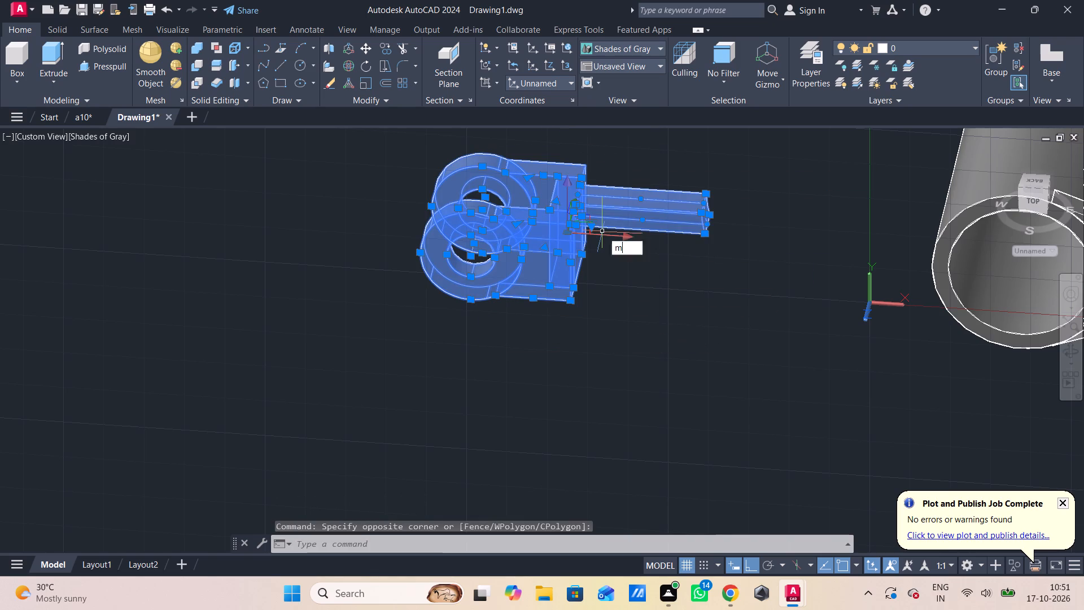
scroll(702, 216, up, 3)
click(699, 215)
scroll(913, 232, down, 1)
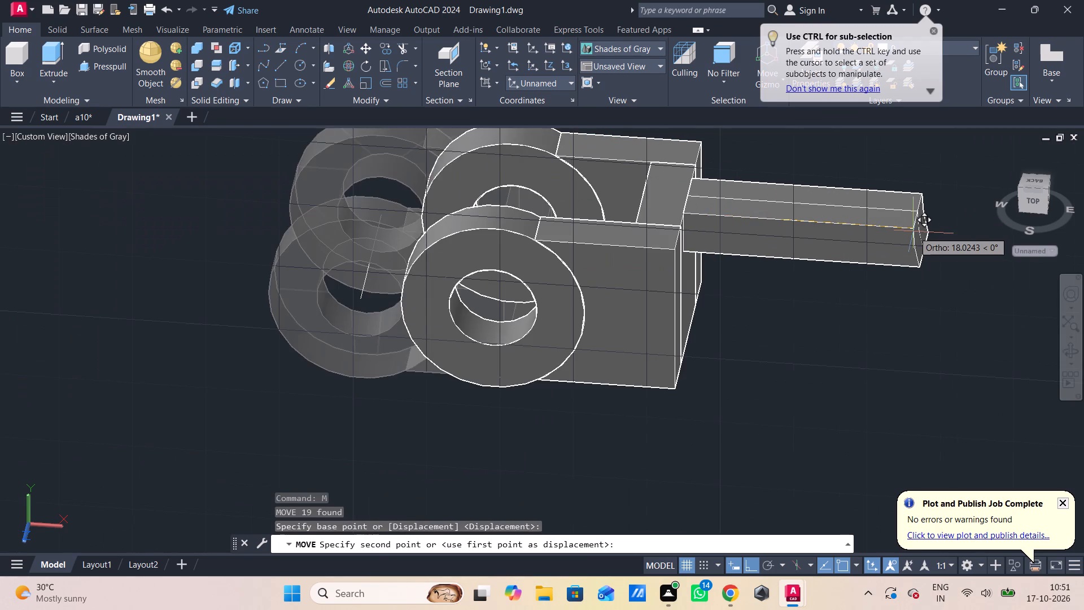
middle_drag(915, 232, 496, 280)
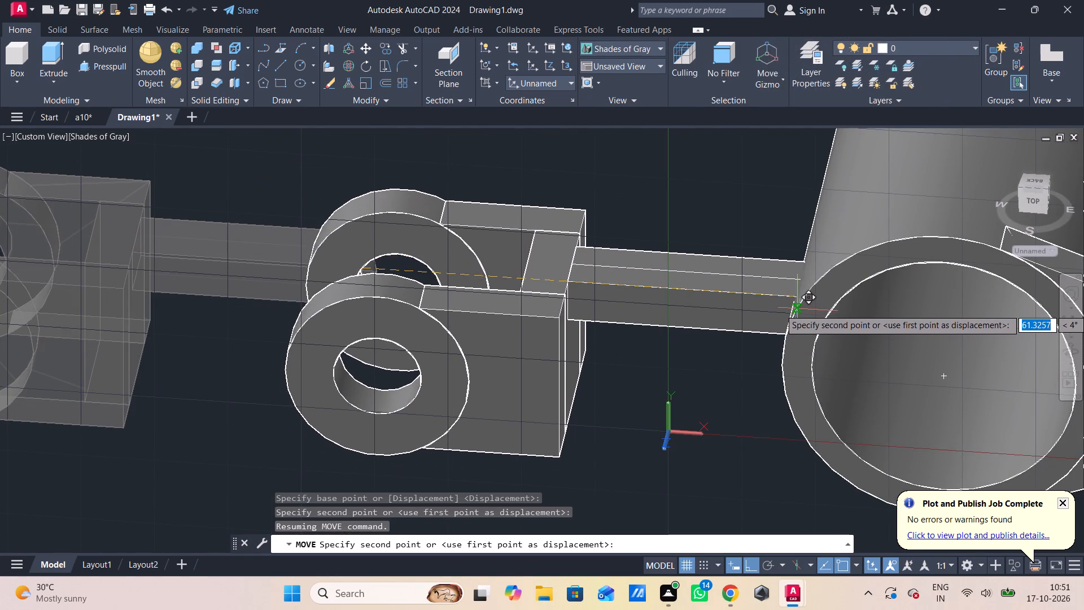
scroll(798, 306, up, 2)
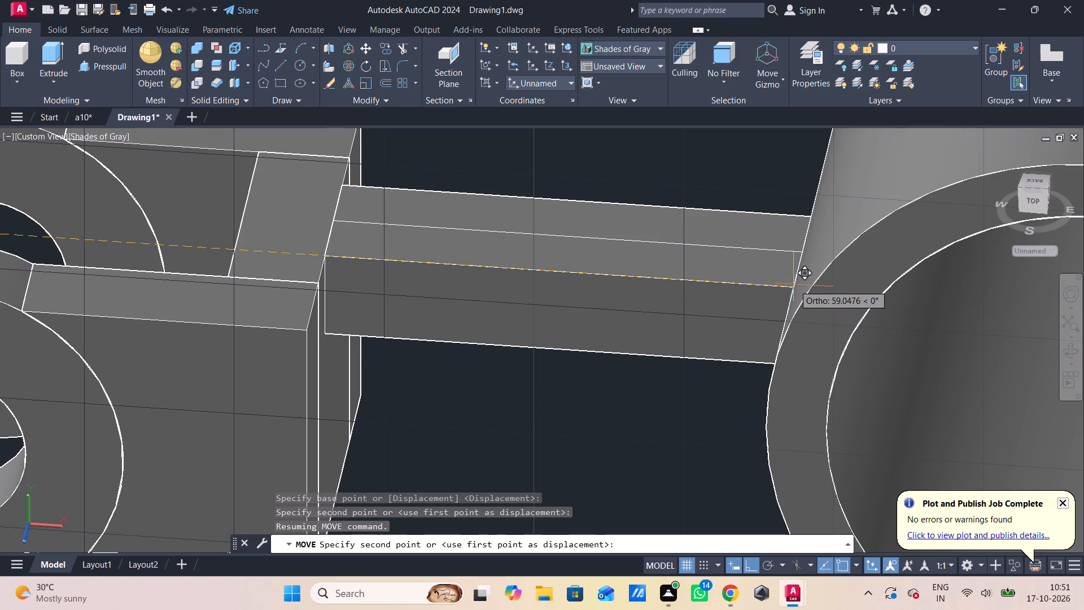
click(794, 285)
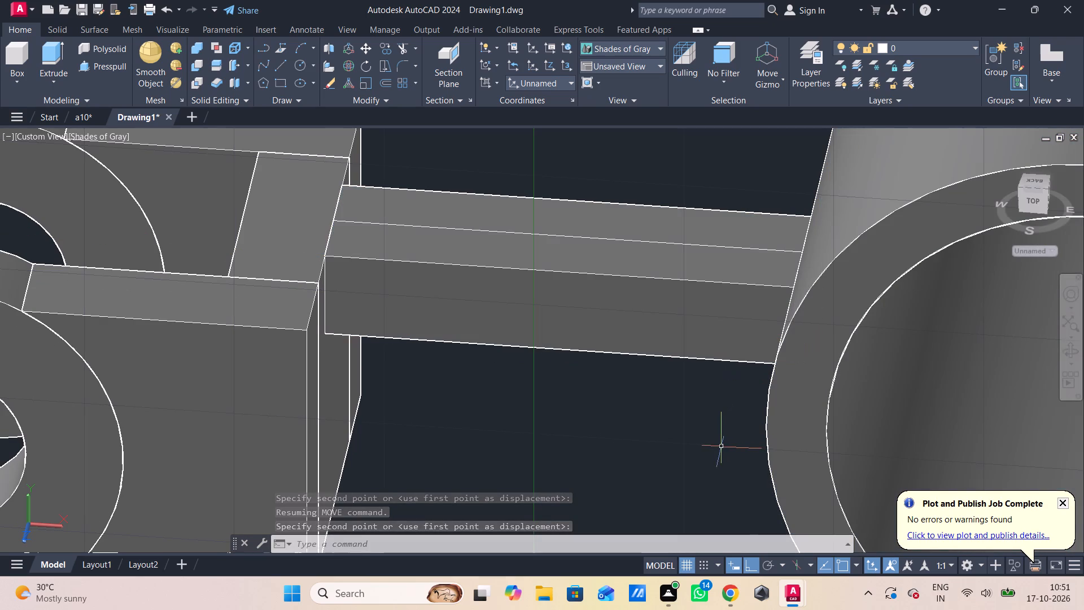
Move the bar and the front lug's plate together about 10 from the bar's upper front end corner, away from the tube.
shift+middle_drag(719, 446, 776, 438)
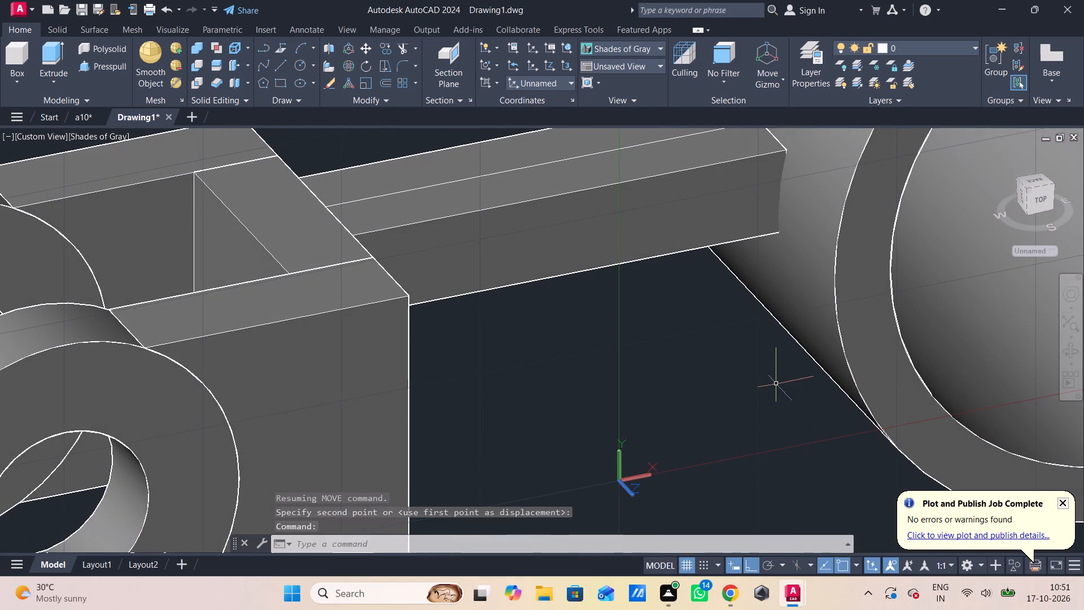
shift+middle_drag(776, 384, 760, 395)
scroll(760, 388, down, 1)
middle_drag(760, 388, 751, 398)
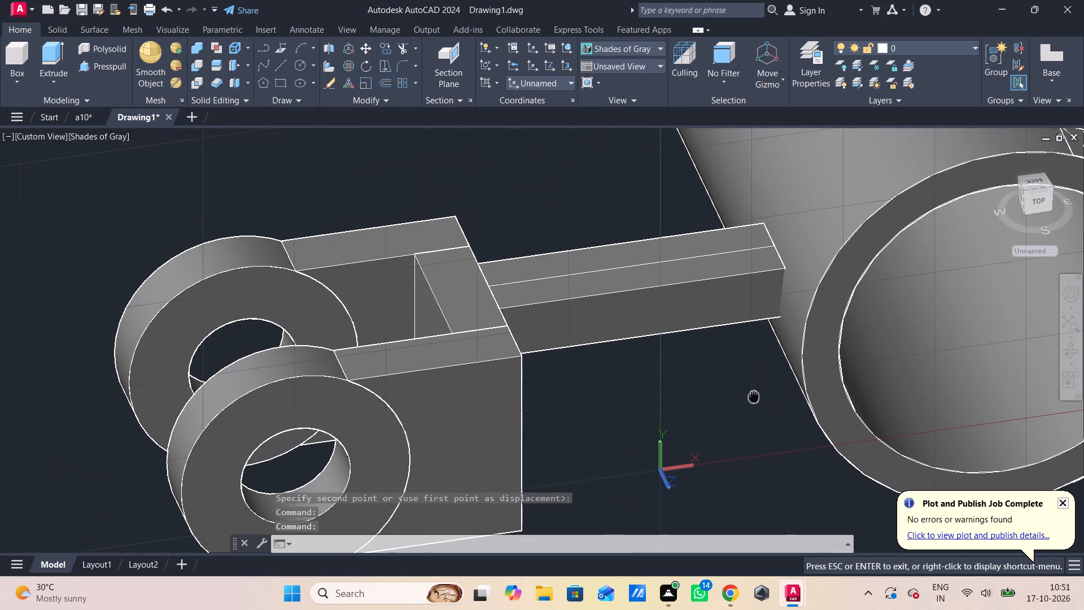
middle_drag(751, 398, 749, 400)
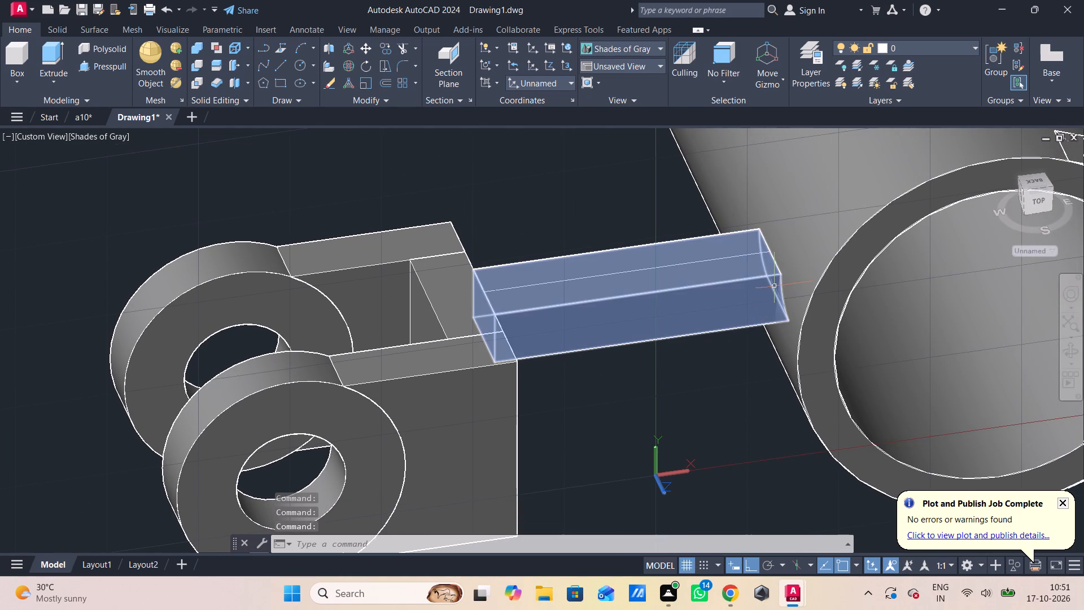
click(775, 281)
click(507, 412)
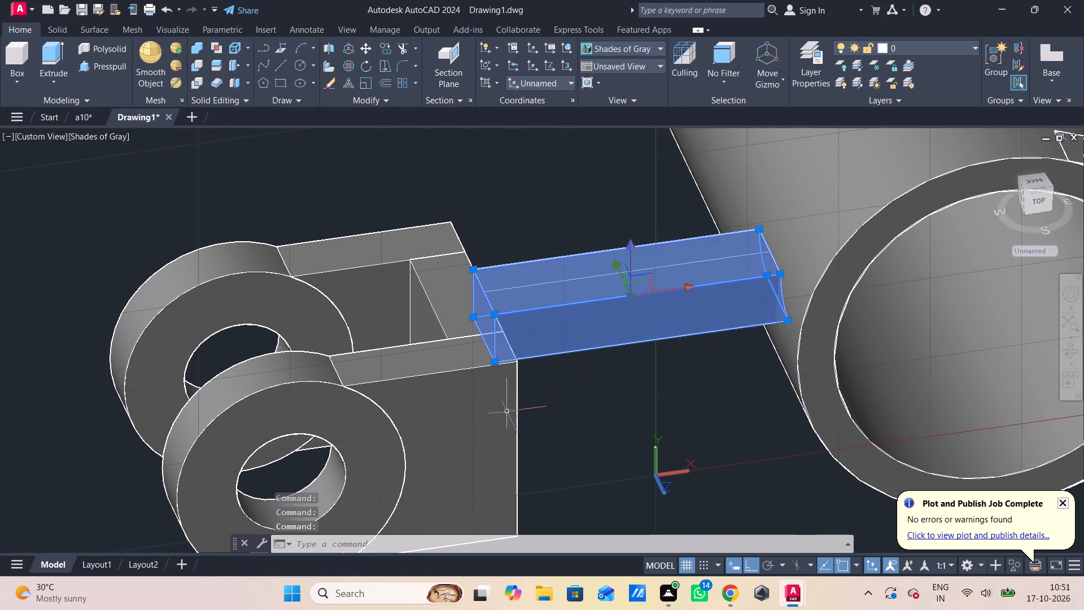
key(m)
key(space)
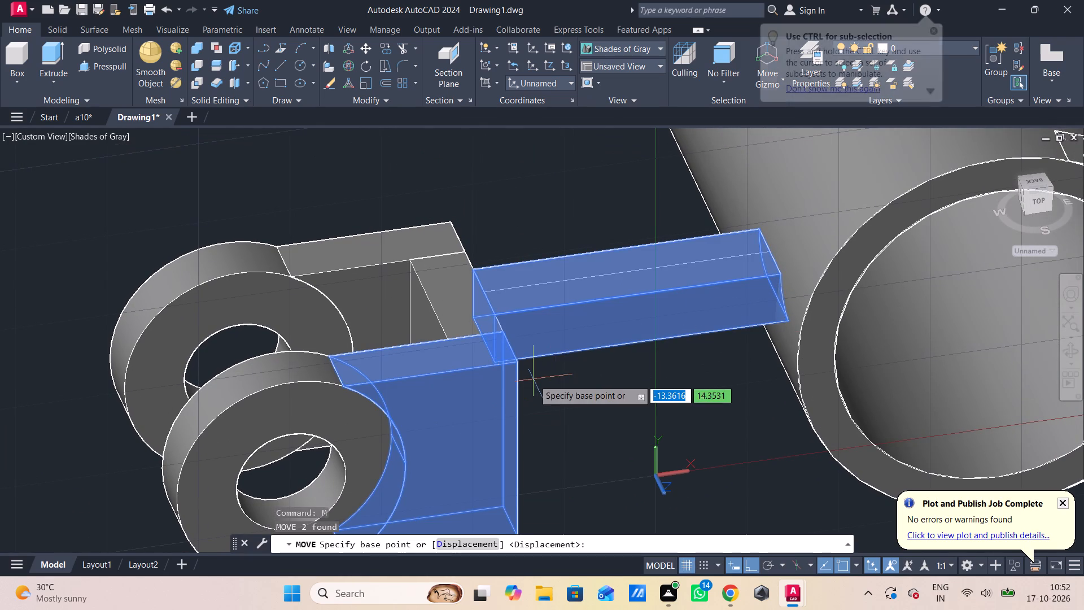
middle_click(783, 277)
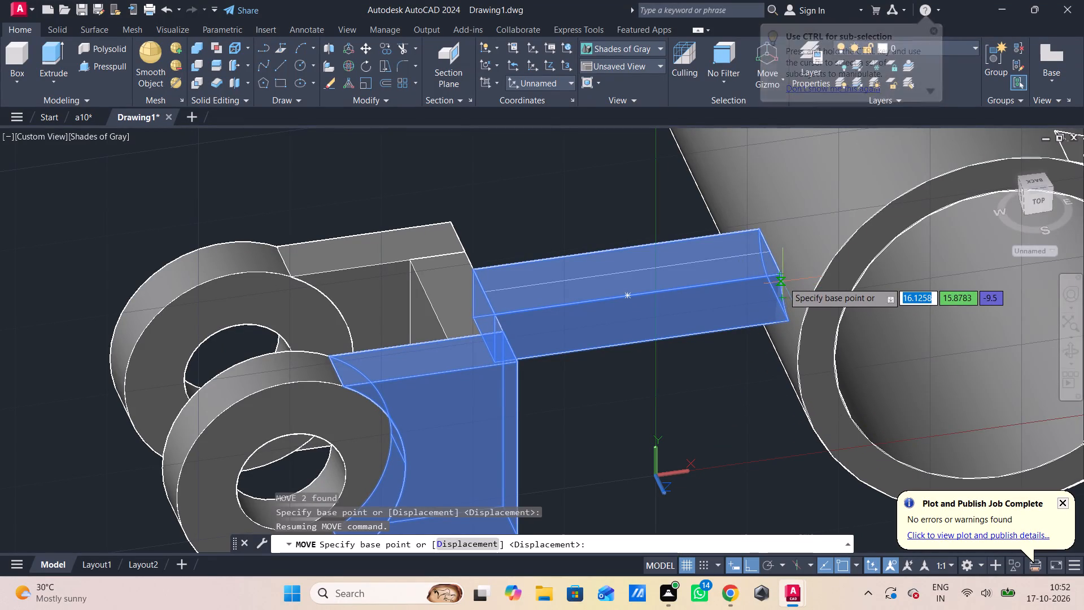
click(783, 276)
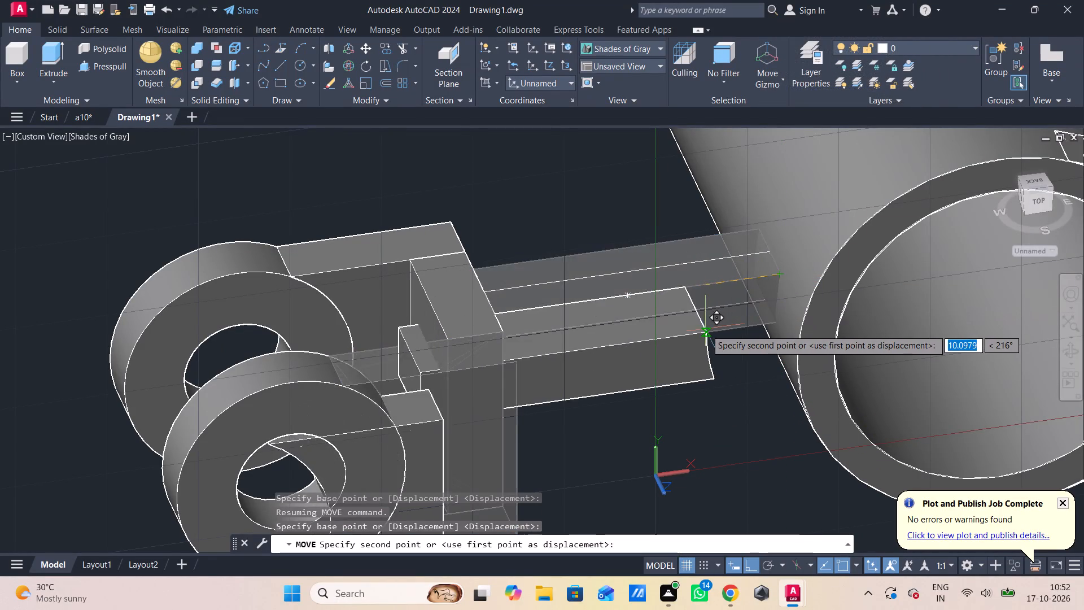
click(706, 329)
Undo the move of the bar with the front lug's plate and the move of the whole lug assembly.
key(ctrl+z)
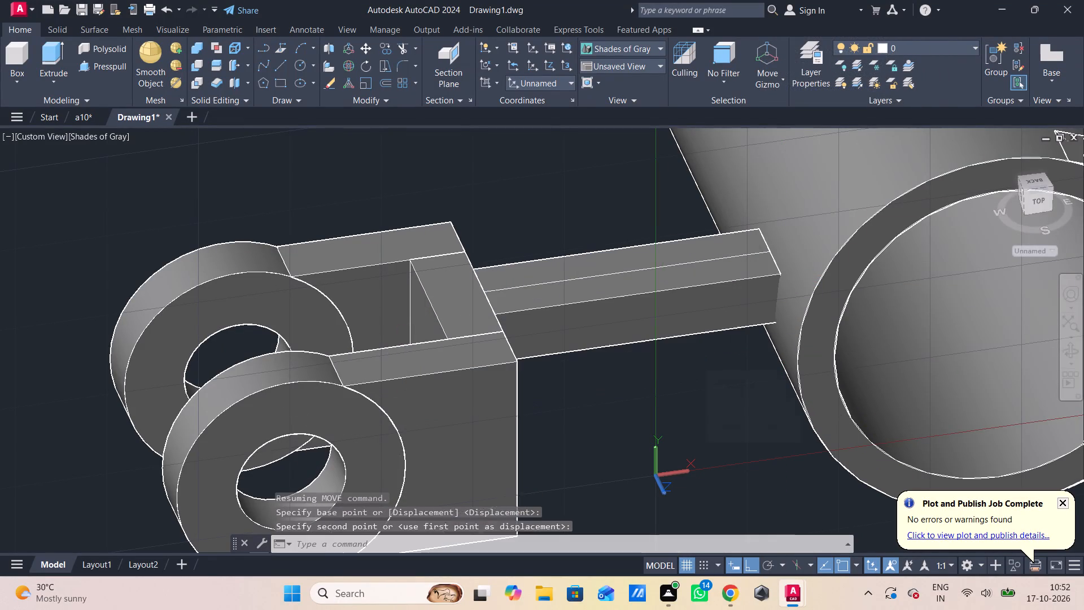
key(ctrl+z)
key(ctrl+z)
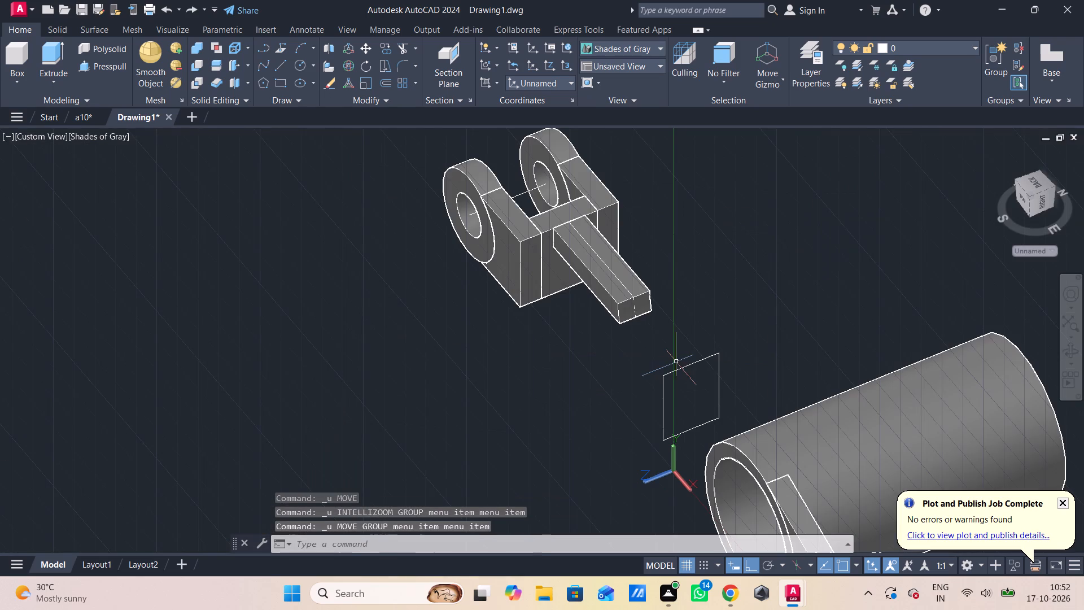
Move the lugs, wall and bar together from the bar's upper front end corner towards the tube's outer surface, with Ortho off.
click(631, 303)
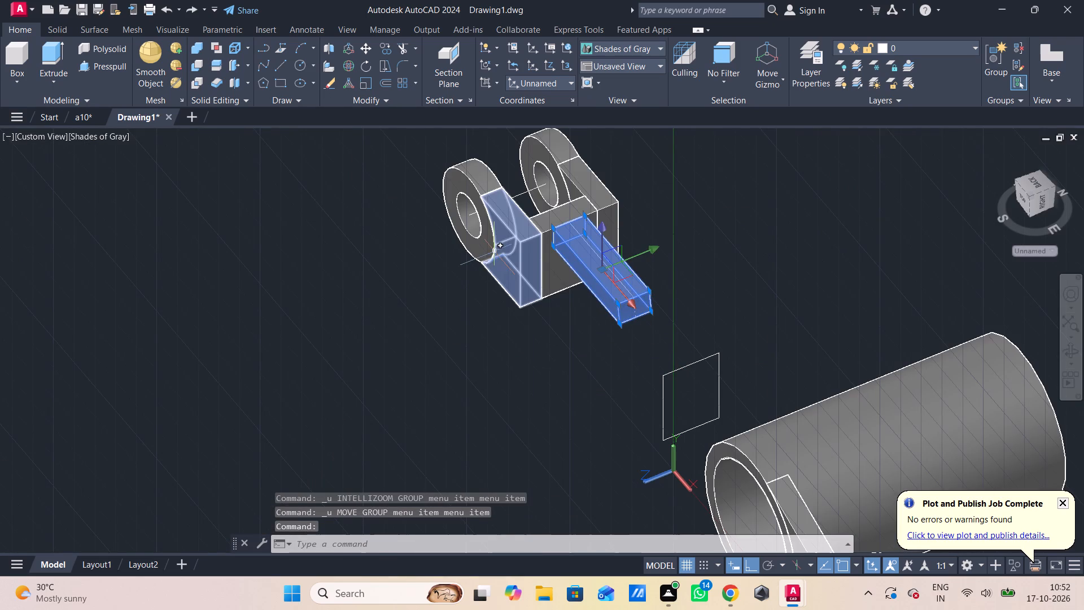
click(643, 183)
click(460, 270)
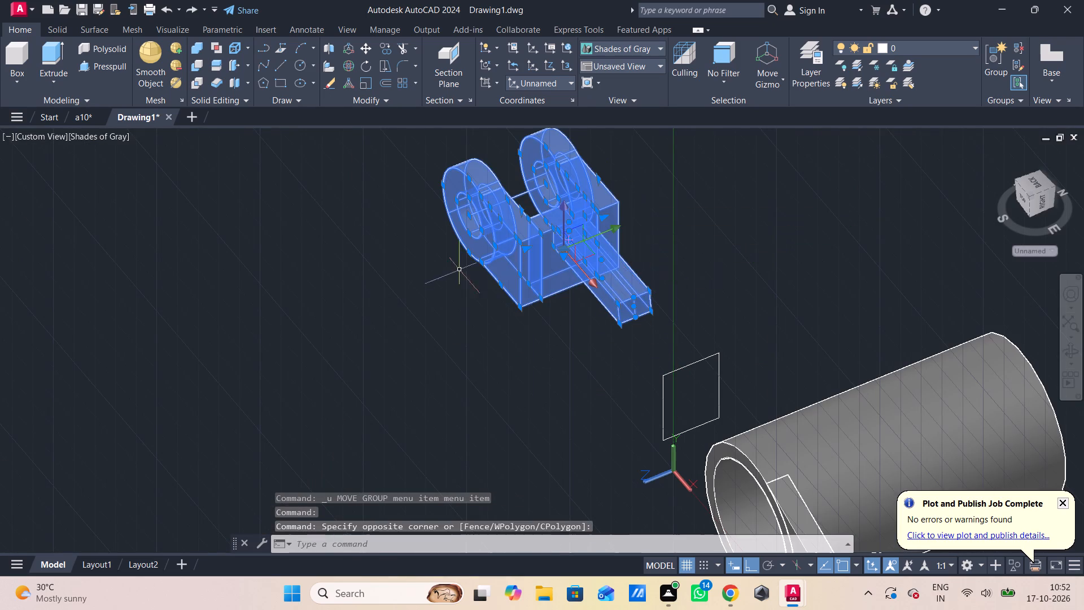
key(m)
key(space)
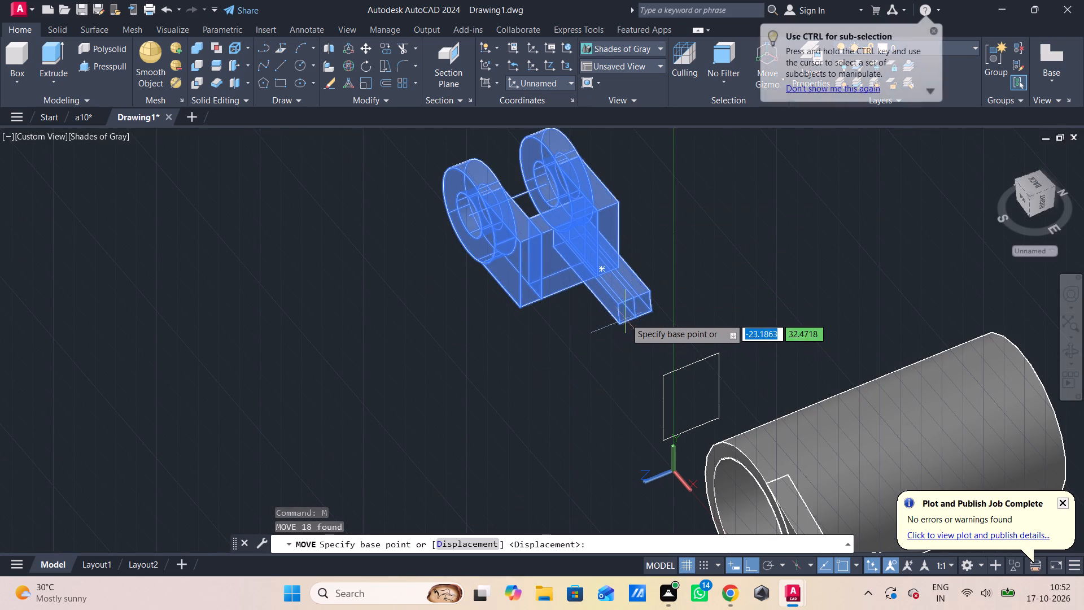
scroll(623, 307, up, 2)
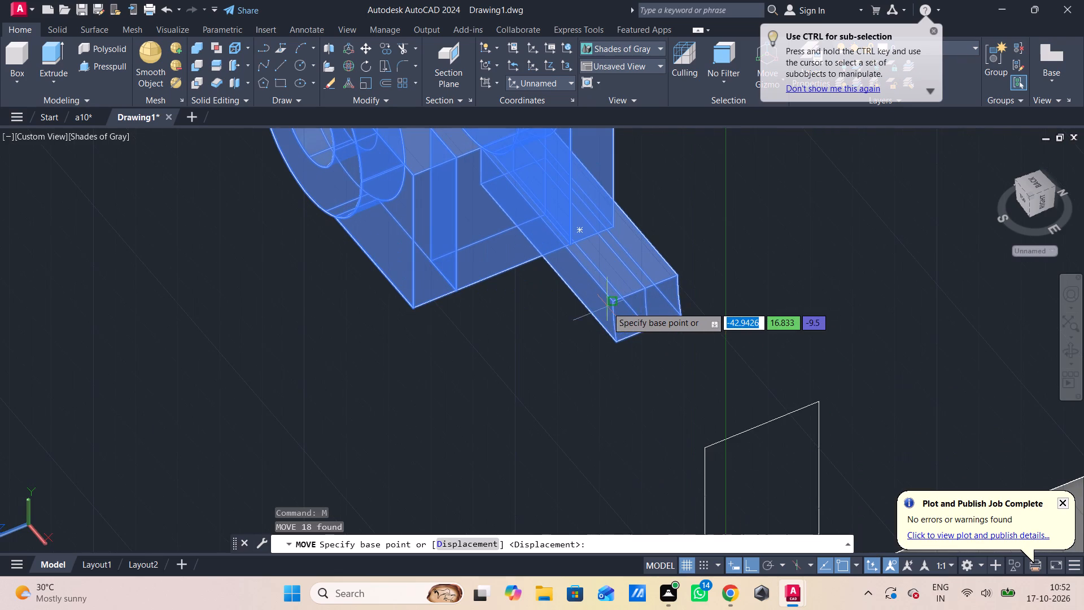
click(613, 302)
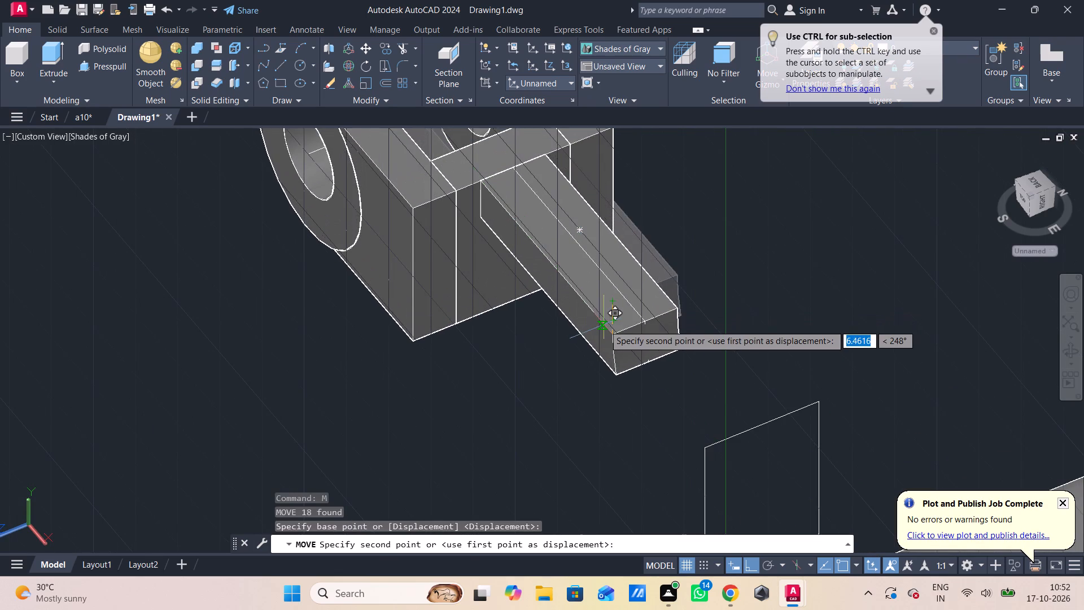
shift+middle_drag(604, 325, 679, 341)
shift+middle_drag(696, 366, 733, 348)
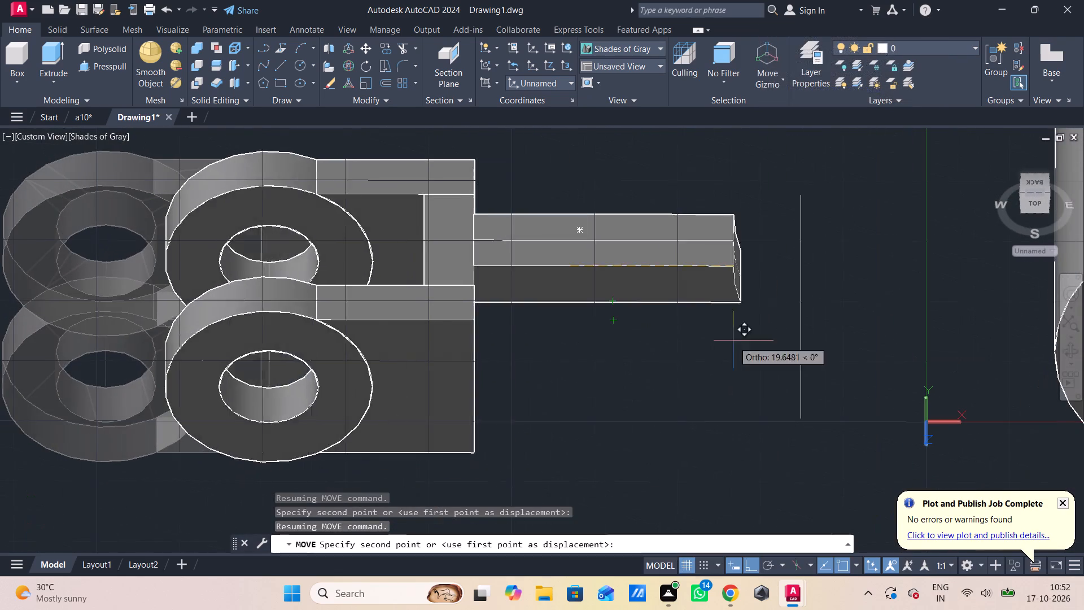
middle_drag(988, 328, 917, 249)
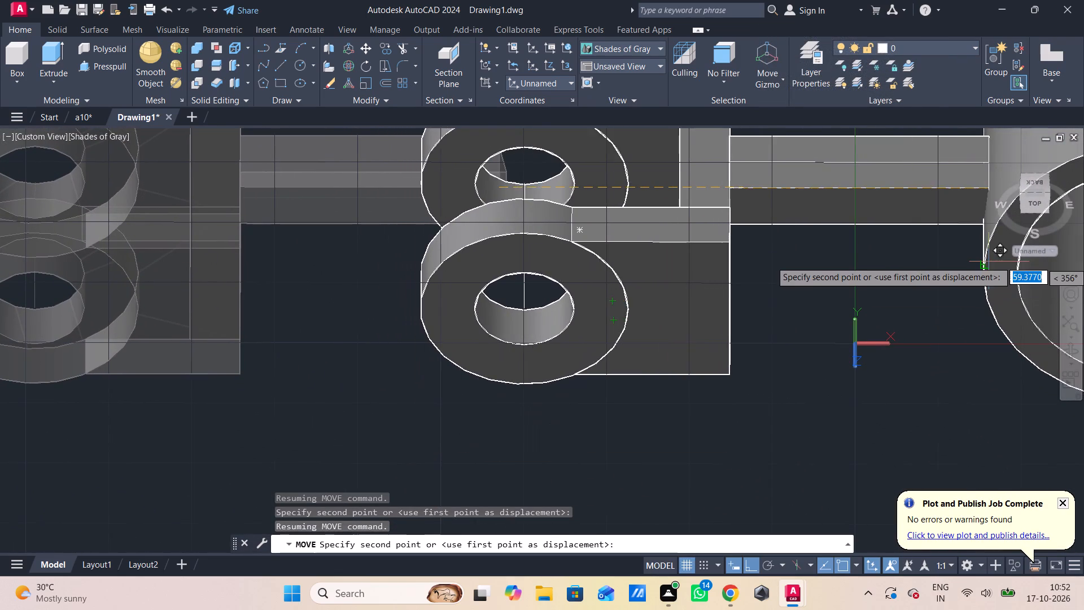
middle_drag(987, 264, 978, 282)
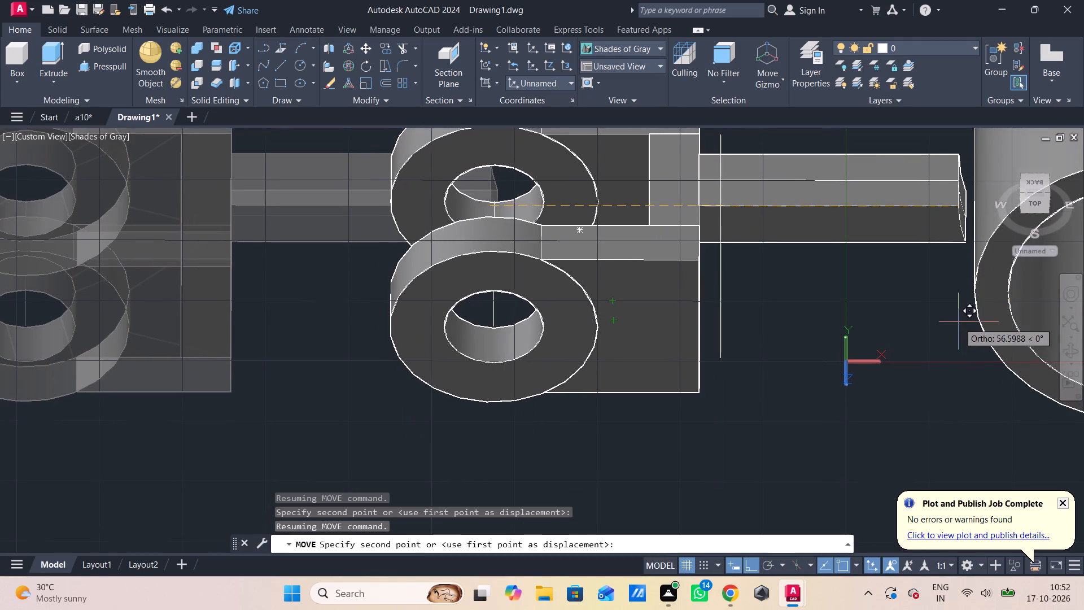
key(F8)
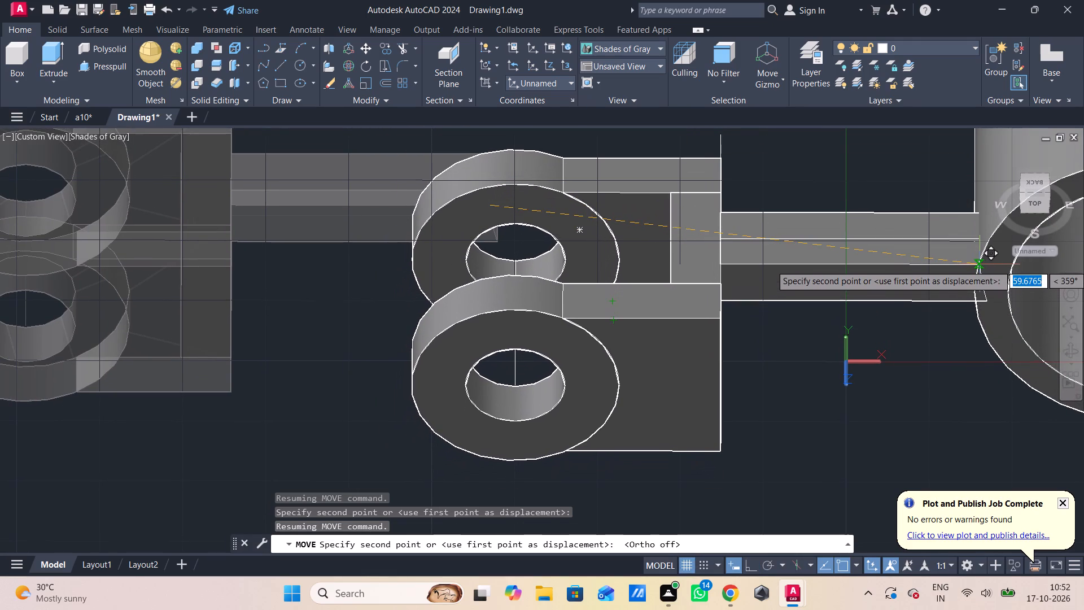
shift+middle_drag(980, 265, 980, 229)
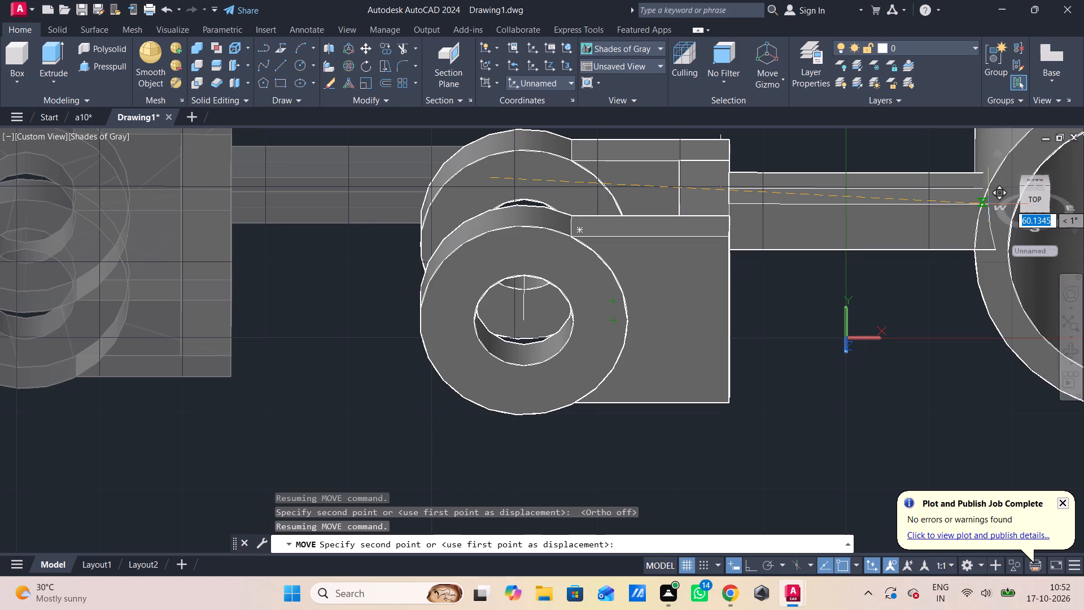
scroll(928, 212, down, 1)
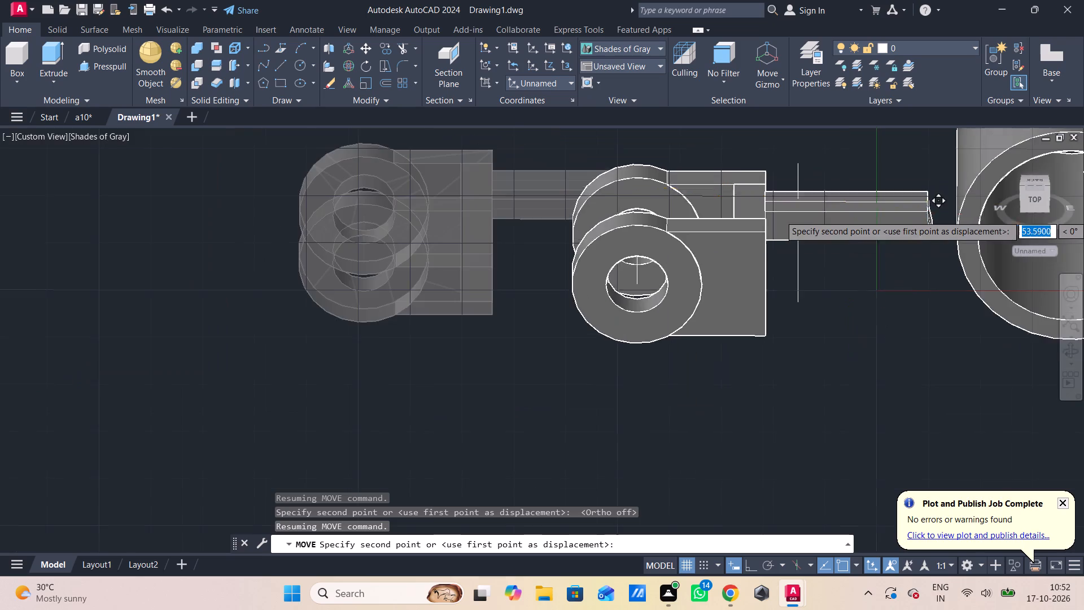
middle_drag(924, 216, 803, 255)
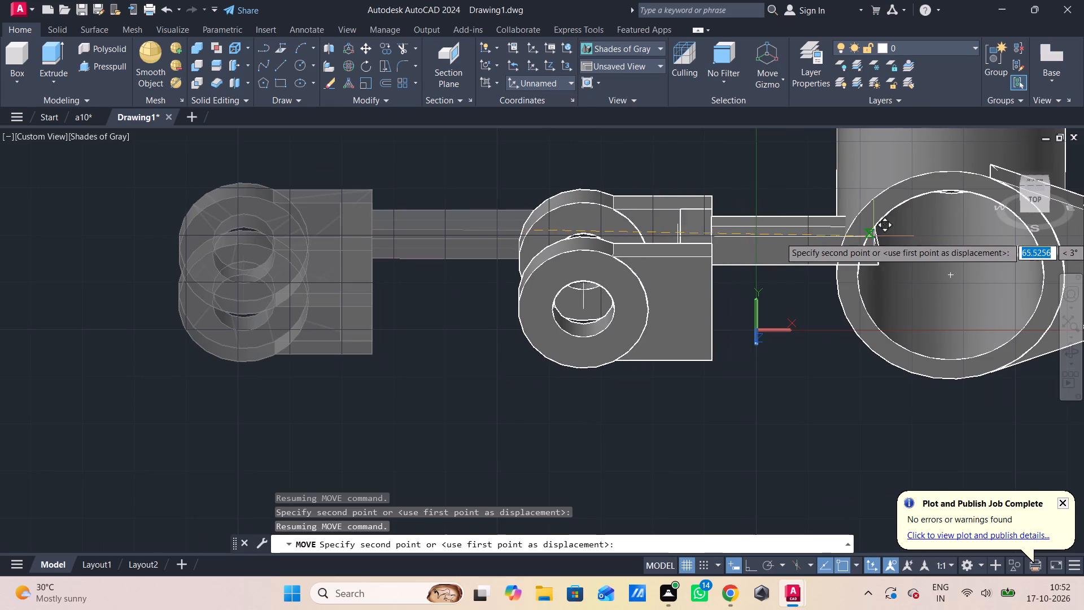
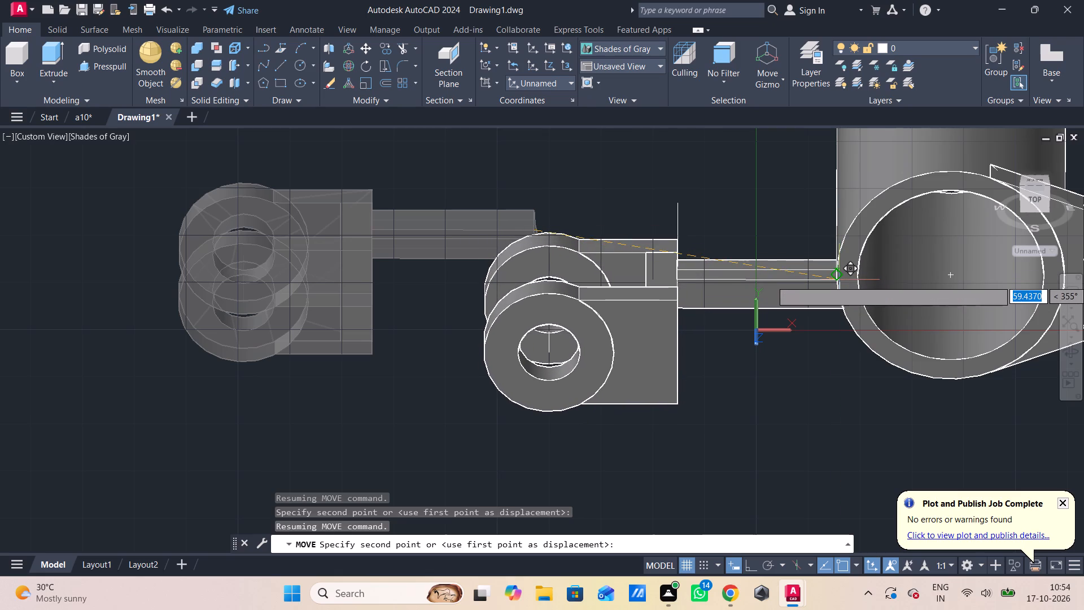
Finish moving the lugs, wall and bar about 59.8 along X, placing the bar's upper front end corner on the tube's outer edge.
scroll(840, 268, up, 2)
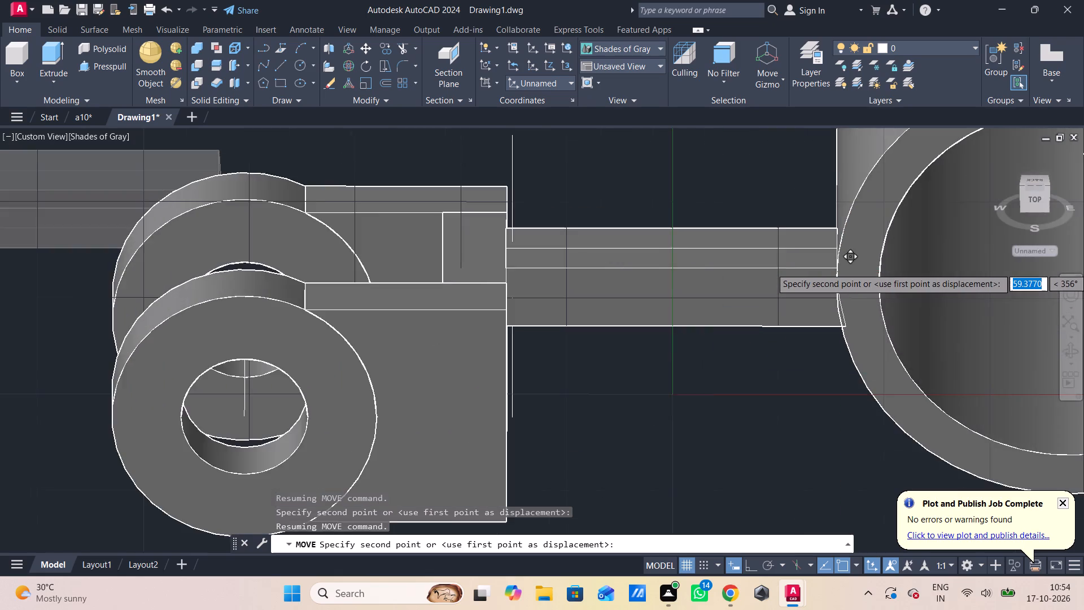
scroll(840, 268, up, 2)
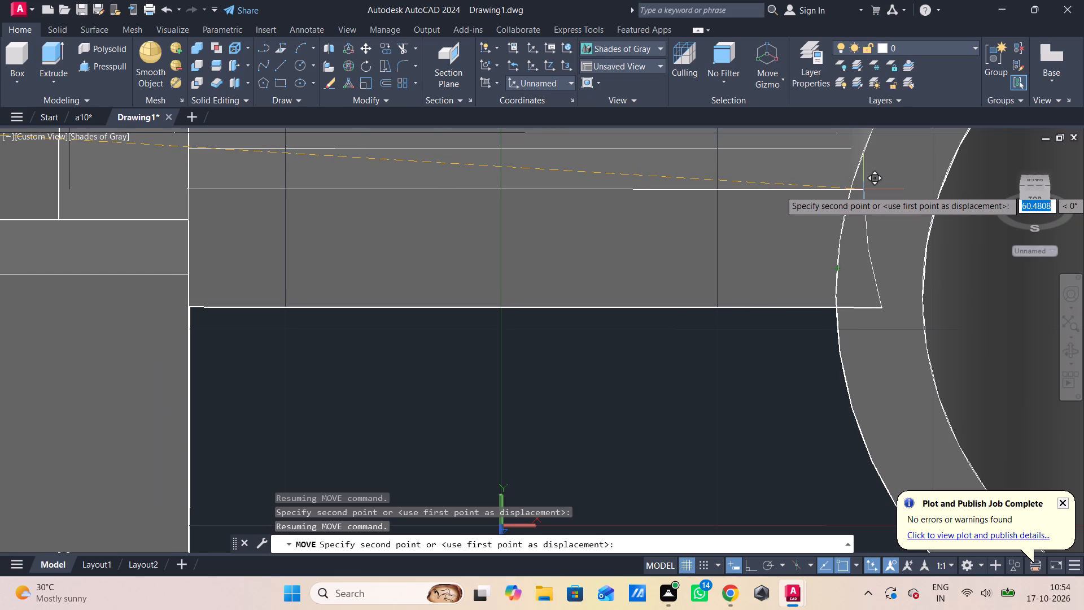
scroll(864, 190, down, 1)
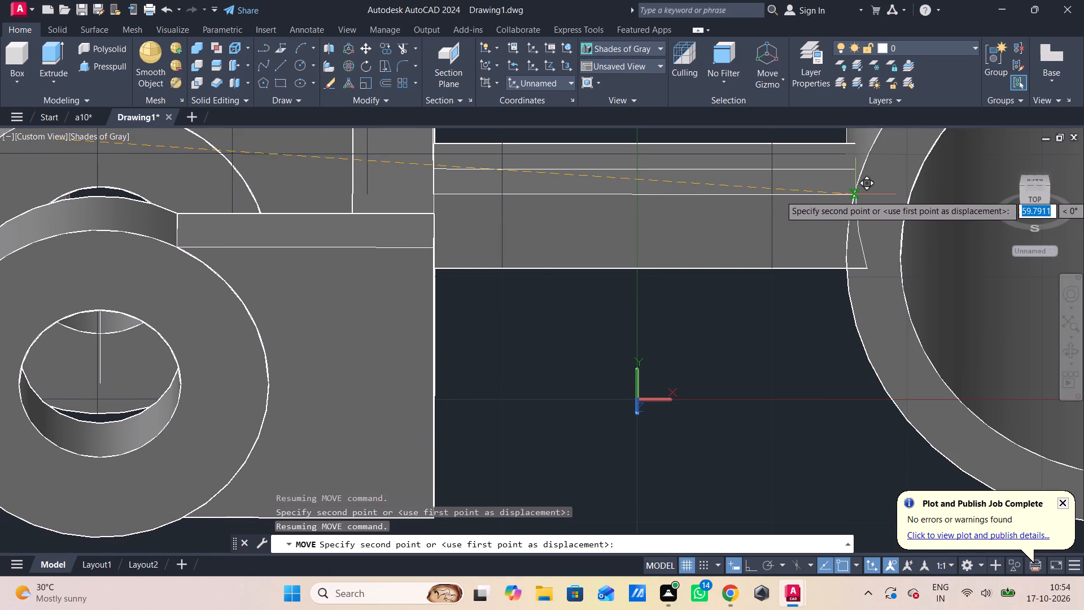
click(856, 195)
With Ortho on, draw a closed triangle of lines along the bar's lower front edge, about 16 down the wall, and back to the tube.
scroll(858, 206, down, 2)
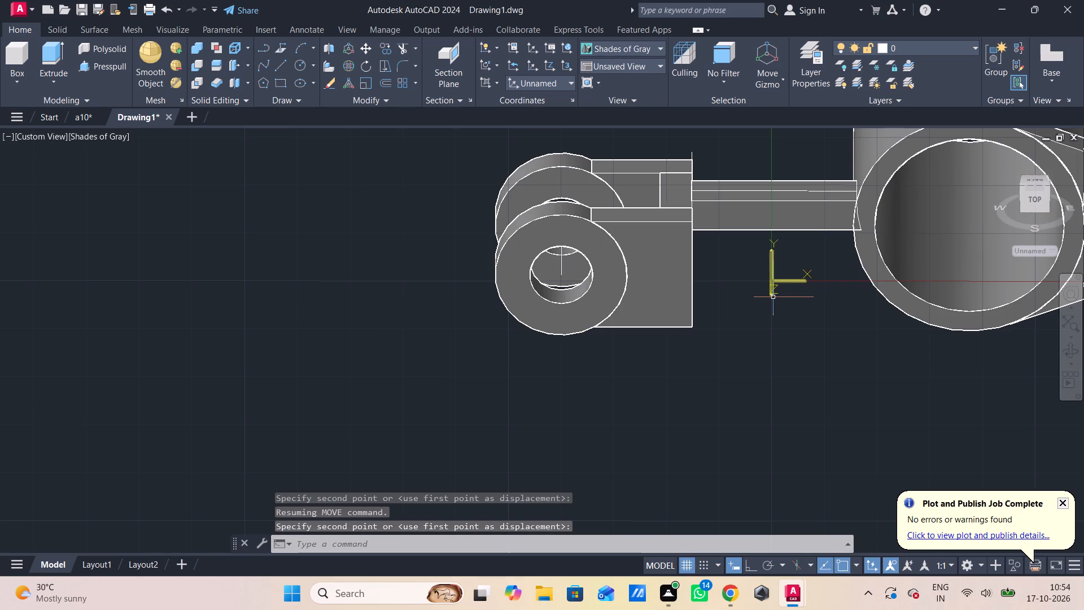
shift+middle_drag(773, 298, 789, 297)
scroll(806, 297, down, 2)
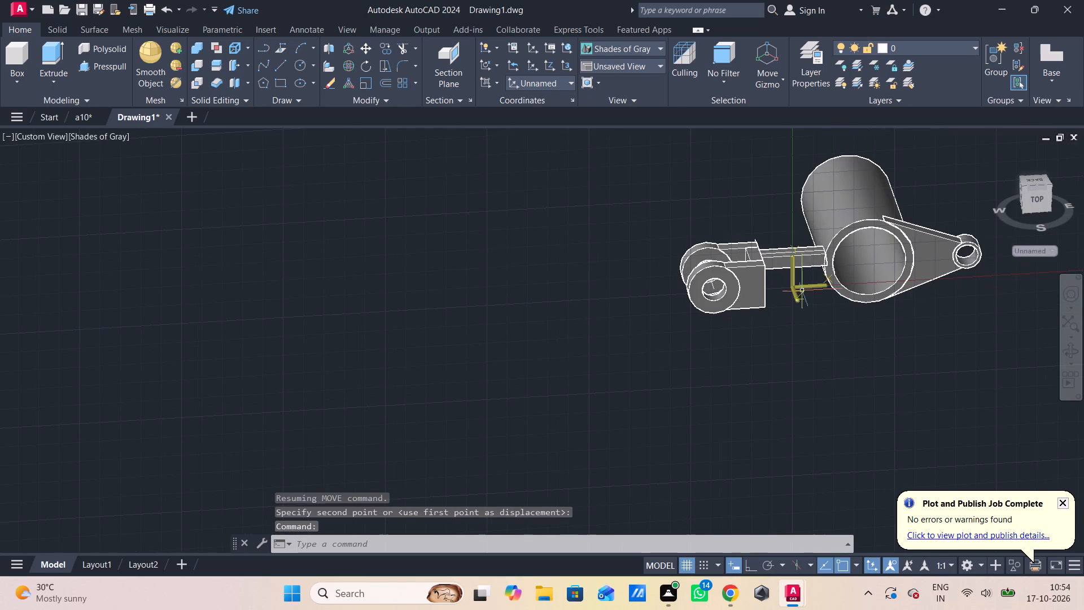
shift+middle_click(802, 290)
shift+middle_click(802, 290)
shift+middle_click(802, 290)
shift+middle_click(802, 290)
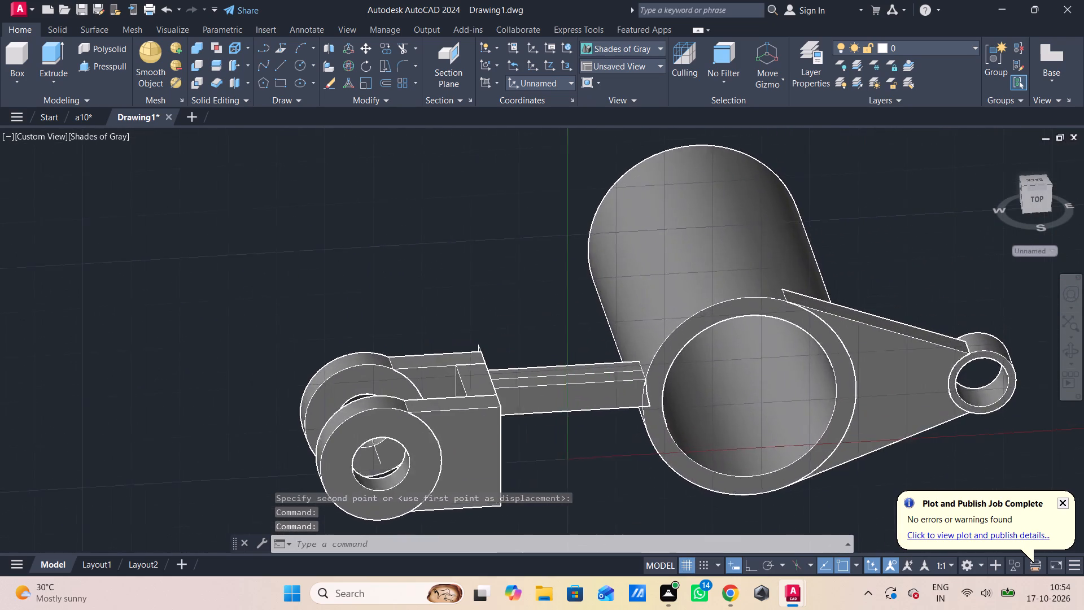
middle_drag(799, 264, 797, 146)
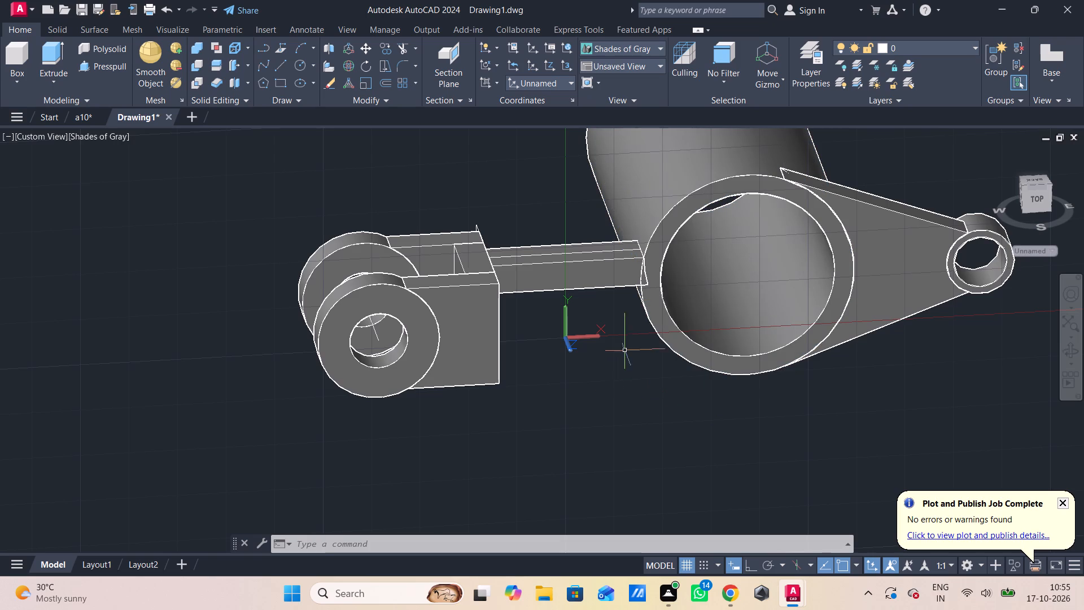
shift+middle_drag(626, 347, 591, 351)
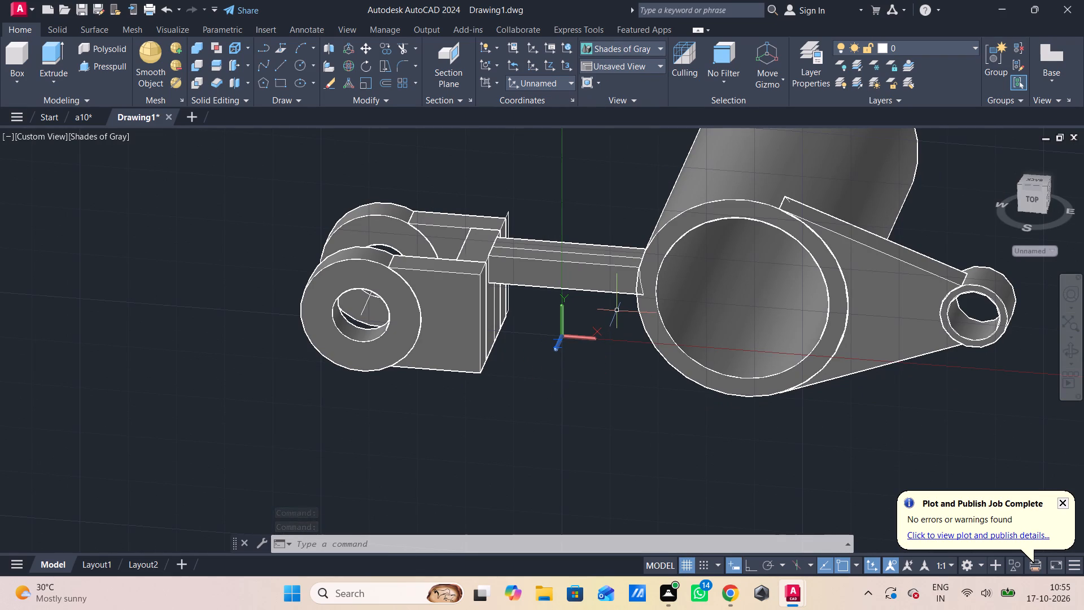
key(l)
key(Return)
click(637, 296)
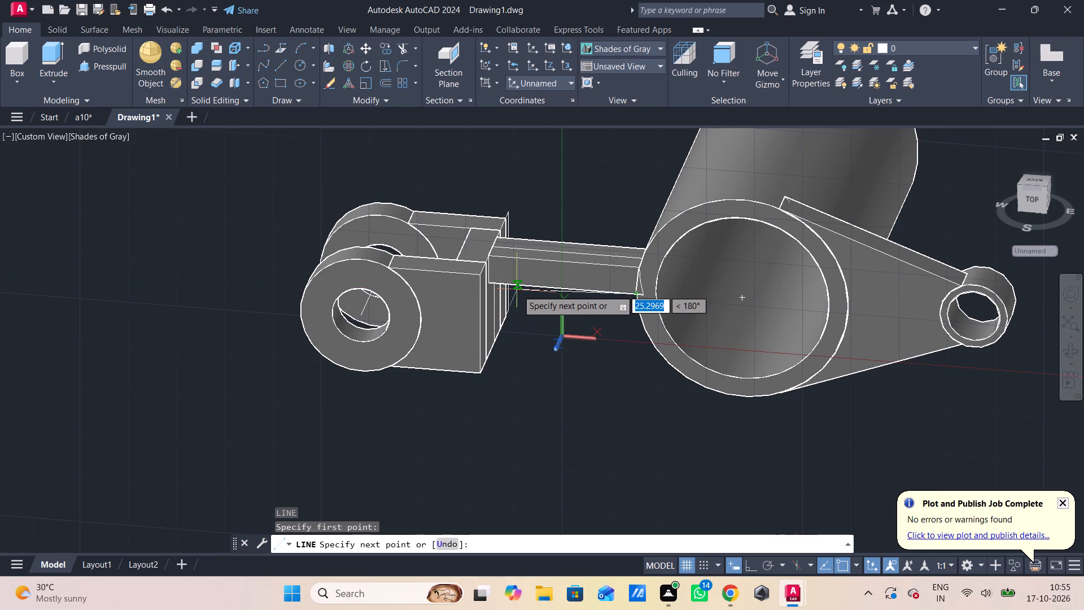
key(F8)
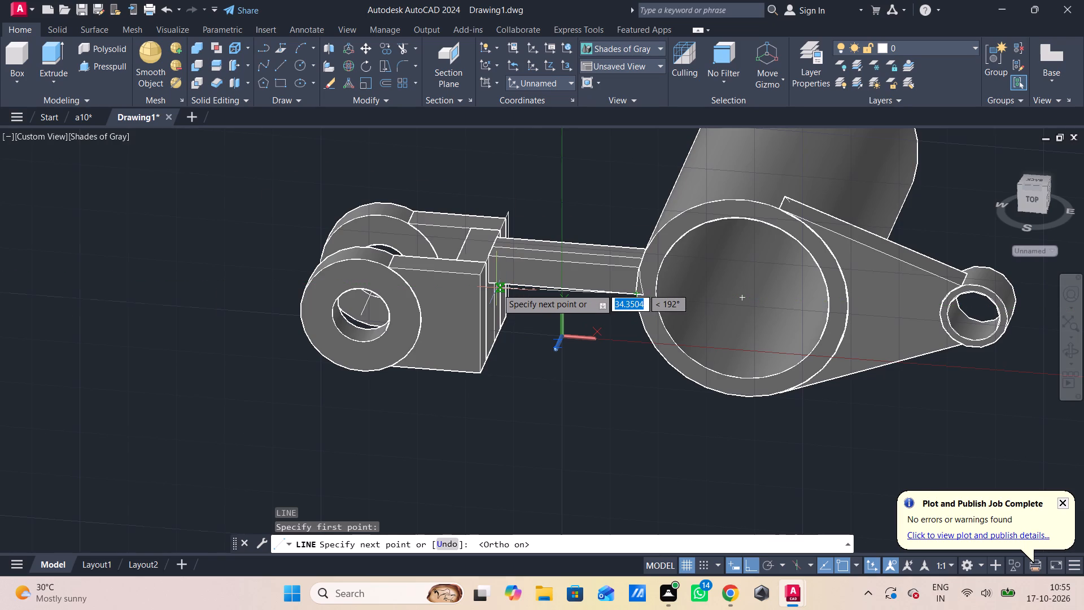
scroll(497, 288, up, 3)
click(473, 277)
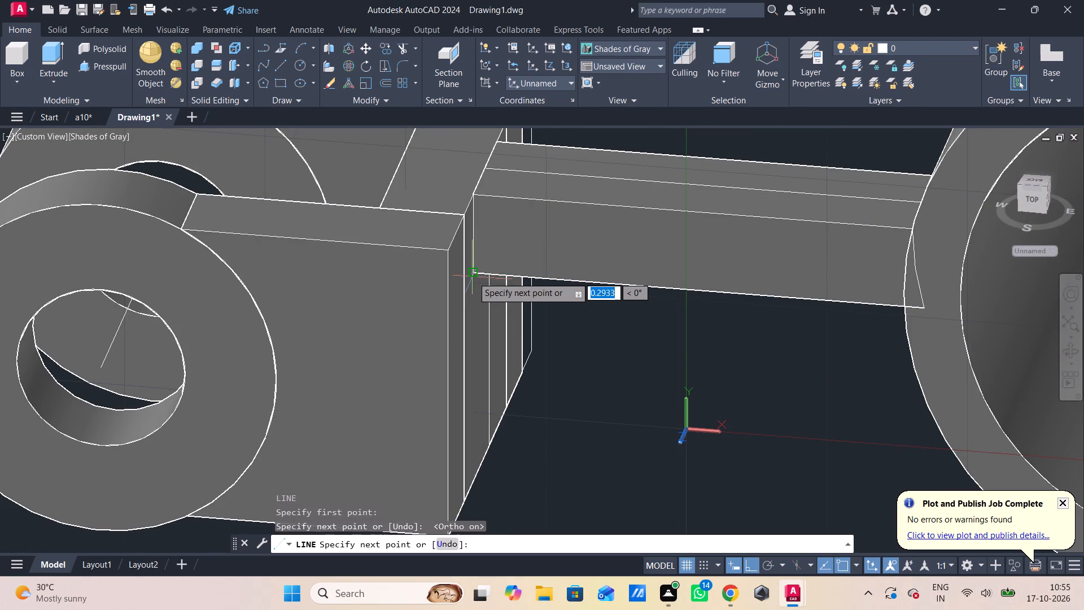
click(485, 456)
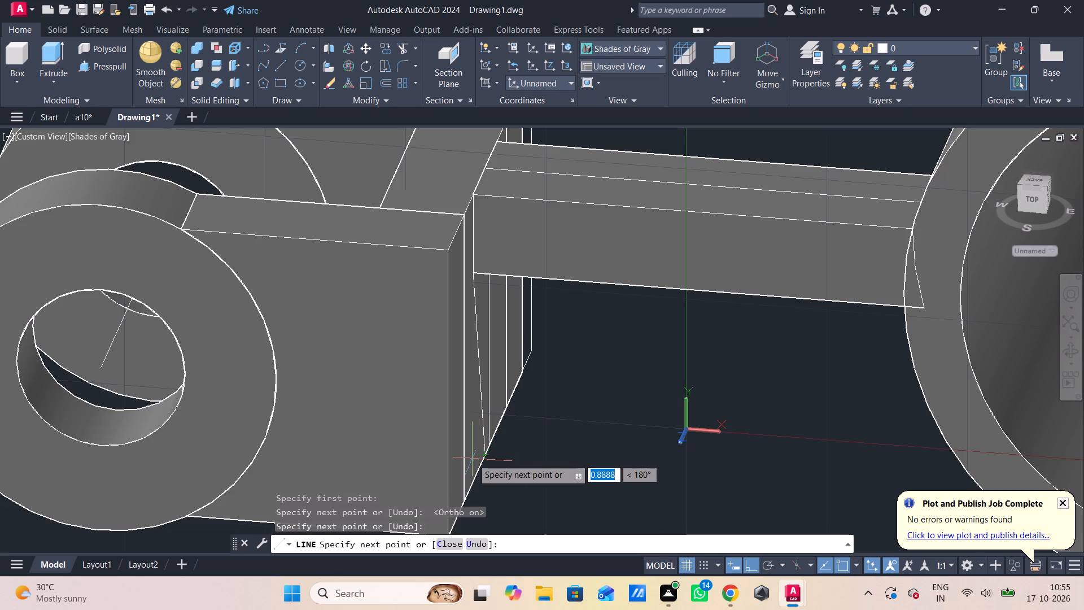
key(ctrl+z)
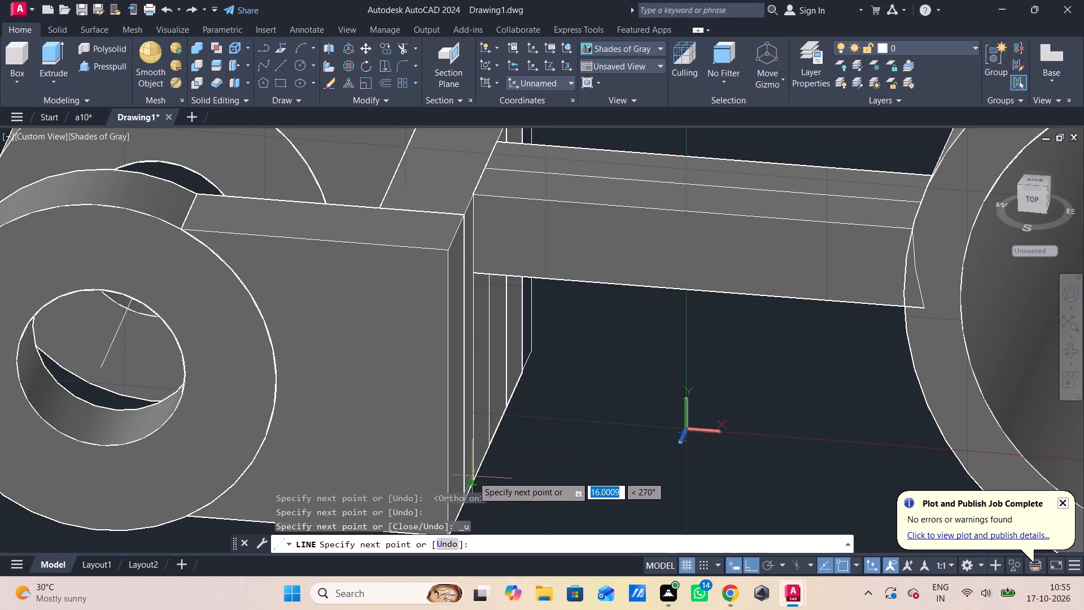
click(473, 477)
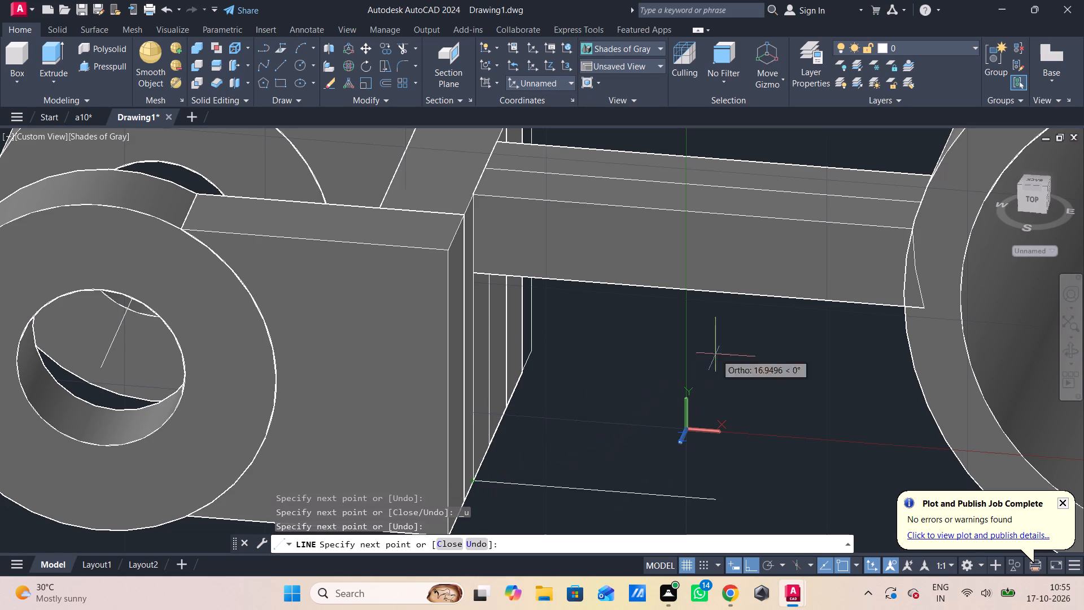
scroll(905, 307, up, 1)
click(905, 307)
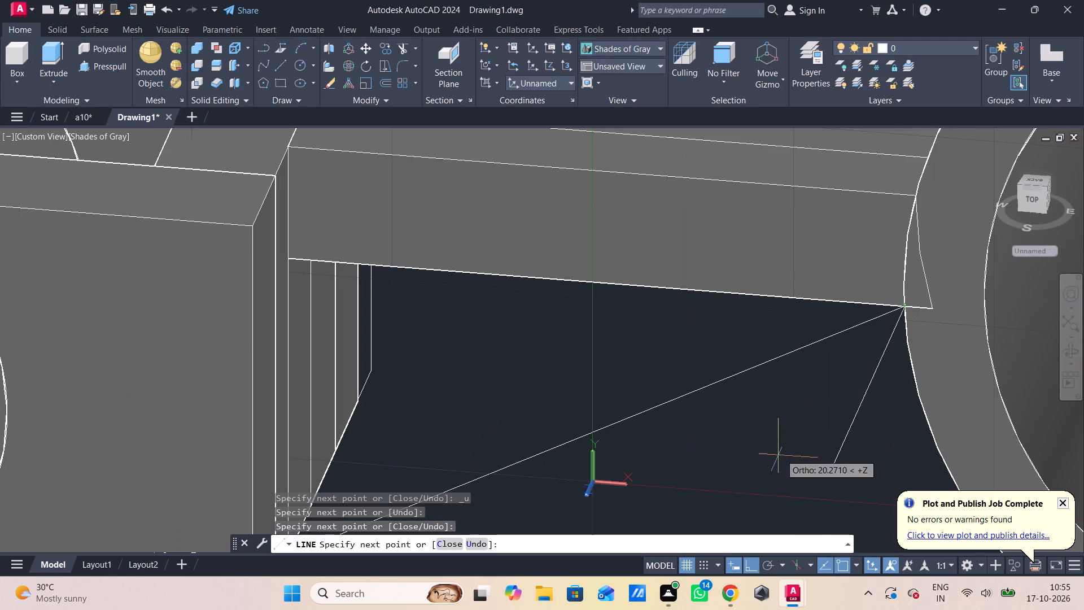
key(Escape)
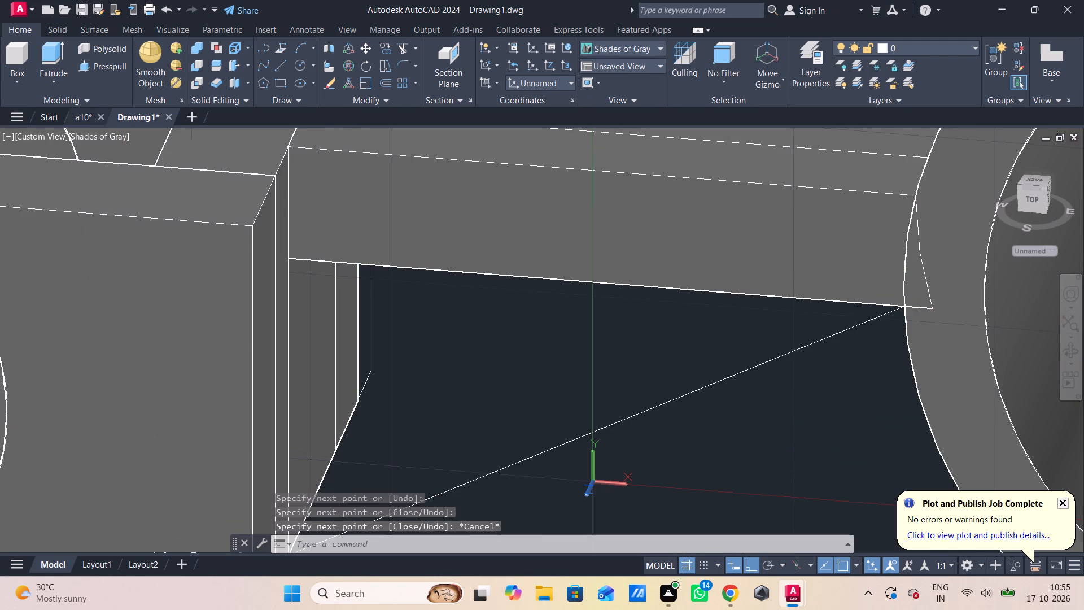
Switch the visual style to 2D Wireframe and join the triangle's three lines below the bar into one object.
click(93, 137)
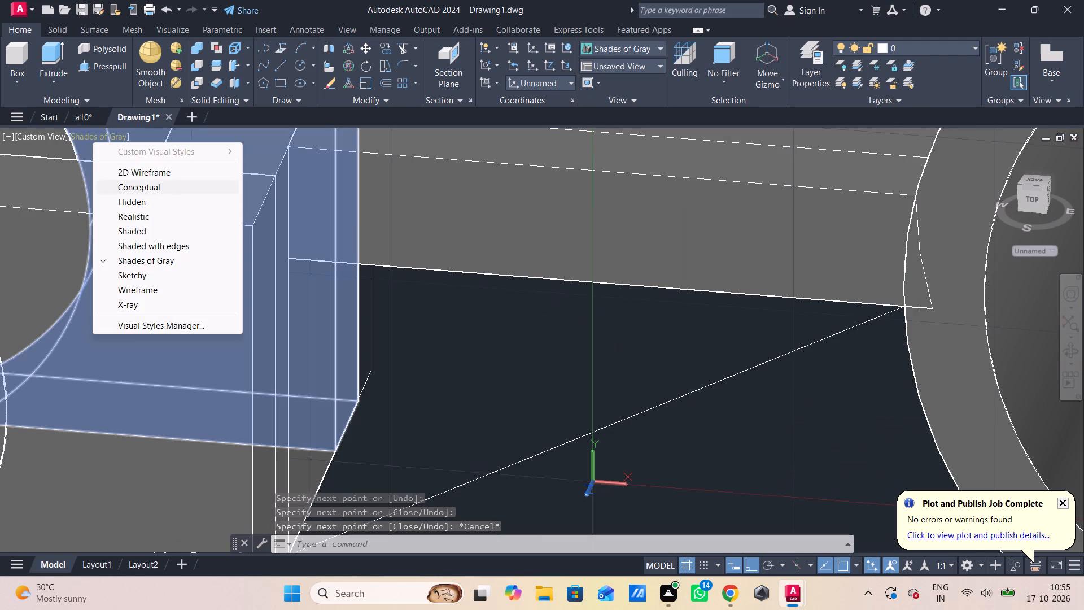
click(147, 172)
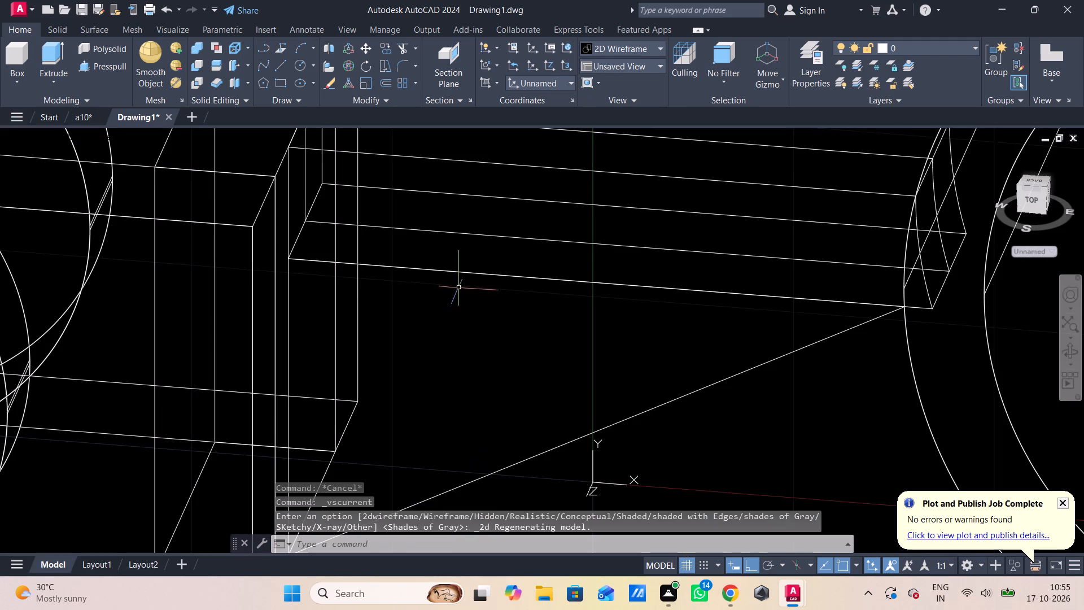
click(460, 273)
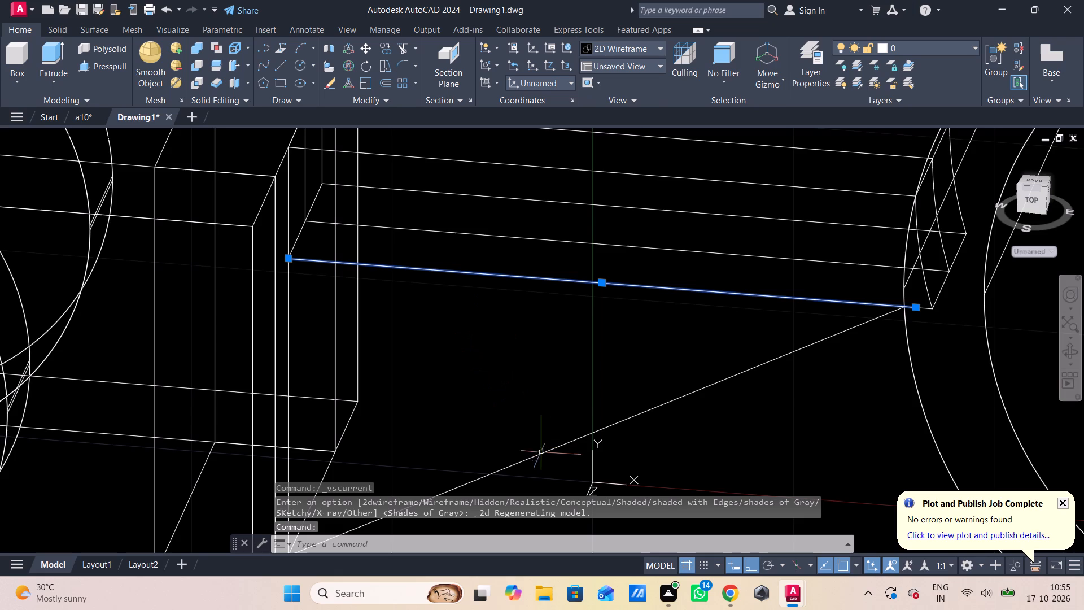
click(543, 454)
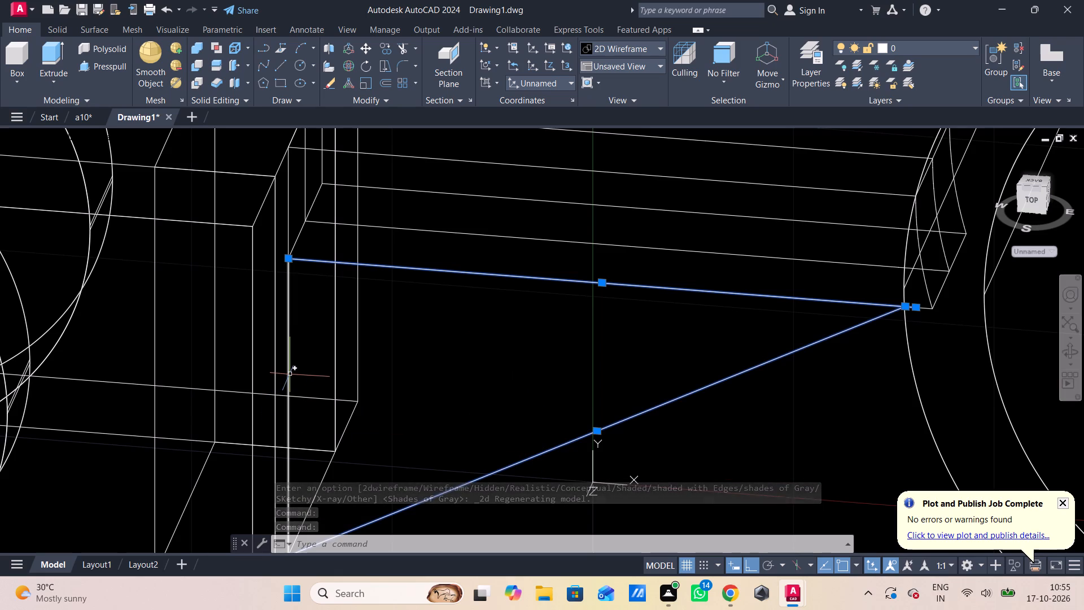
click(289, 371)
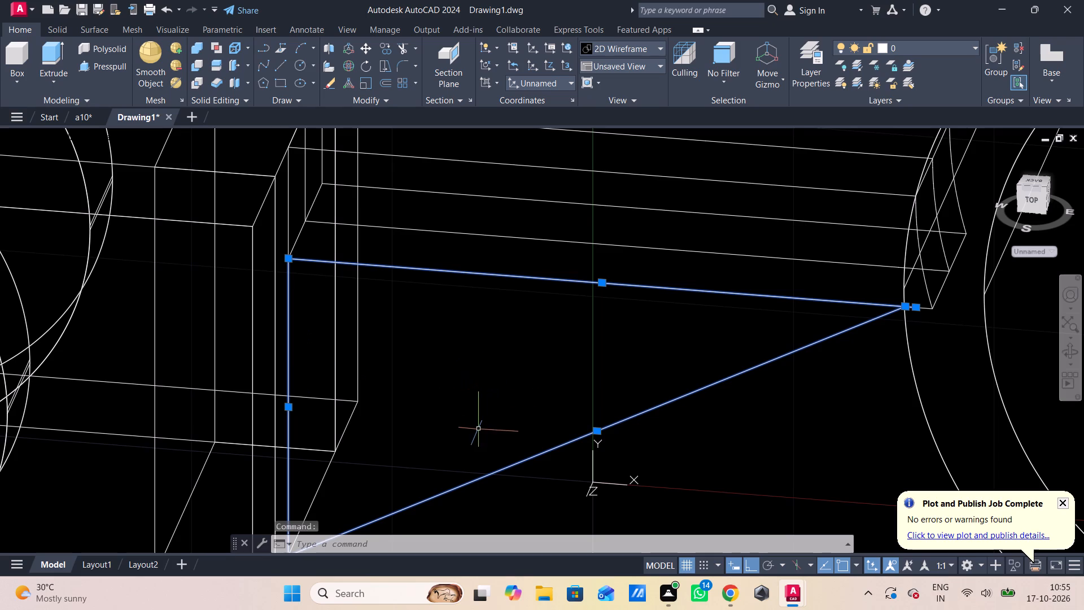
scroll(470, 432, down, 1)
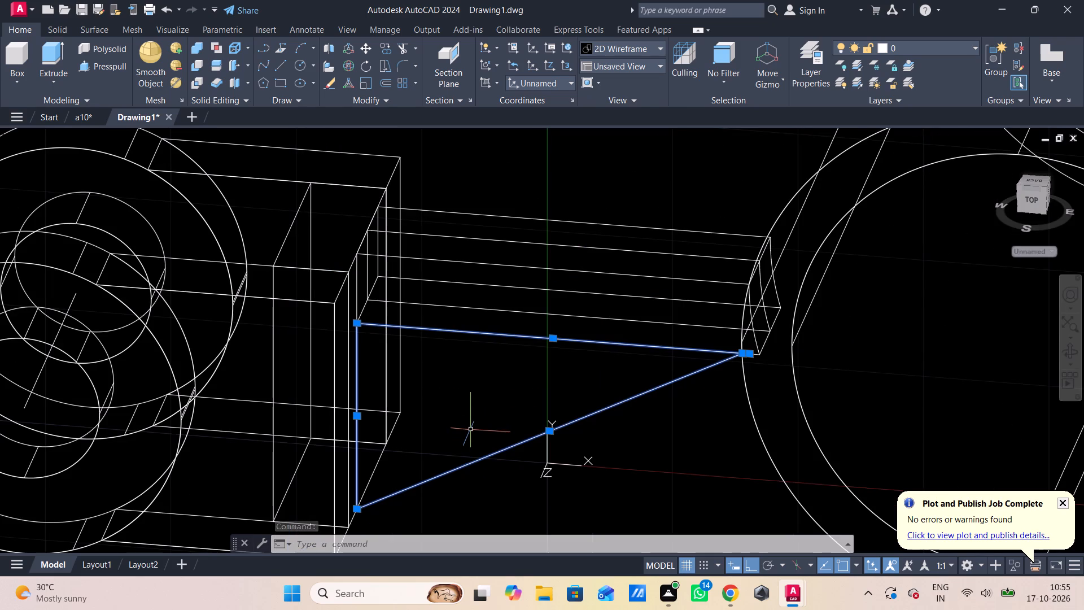
scroll(470, 428, down, 1)
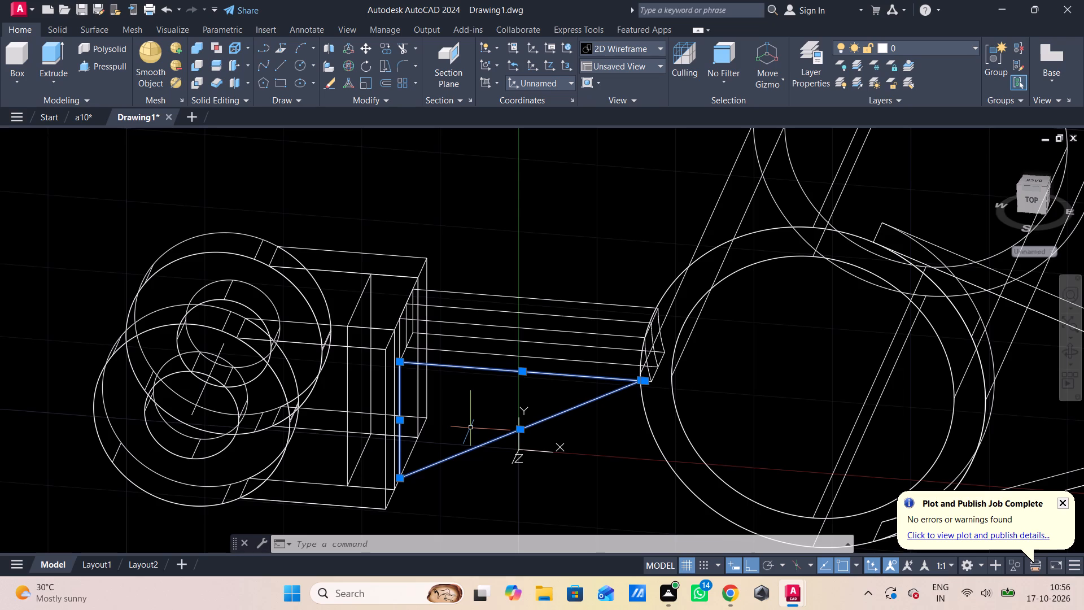
key(j)
key(Return)
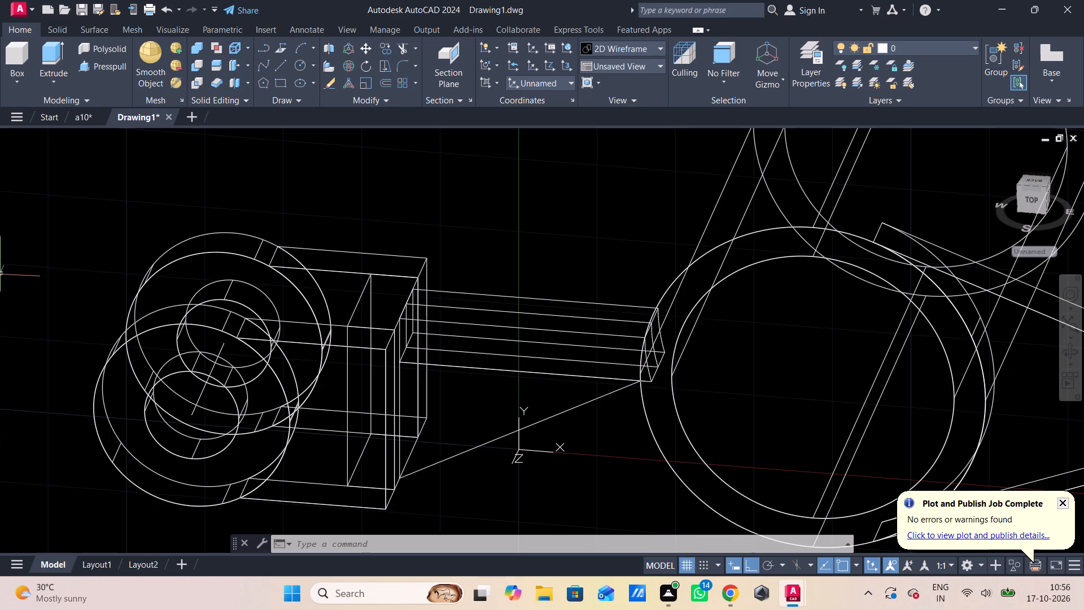
Set the visual style back to Shades of Gray.
scroll(264, 46, down, 1)
scroll(501, 311, down, 1)
middle_drag(508, 301, 508, 289)
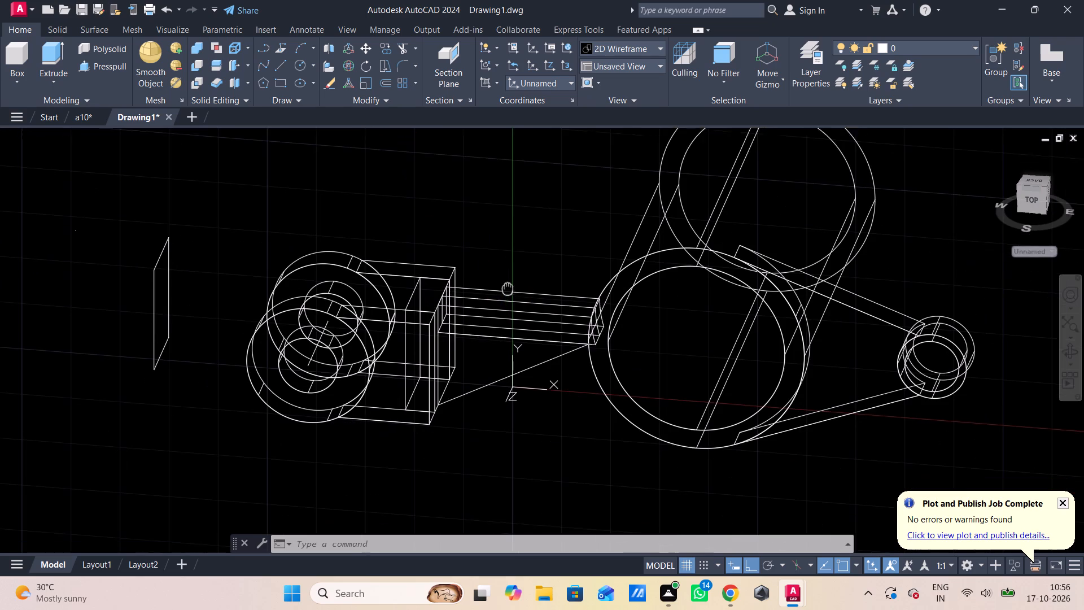
middle_drag(508, 289, 501, 253)
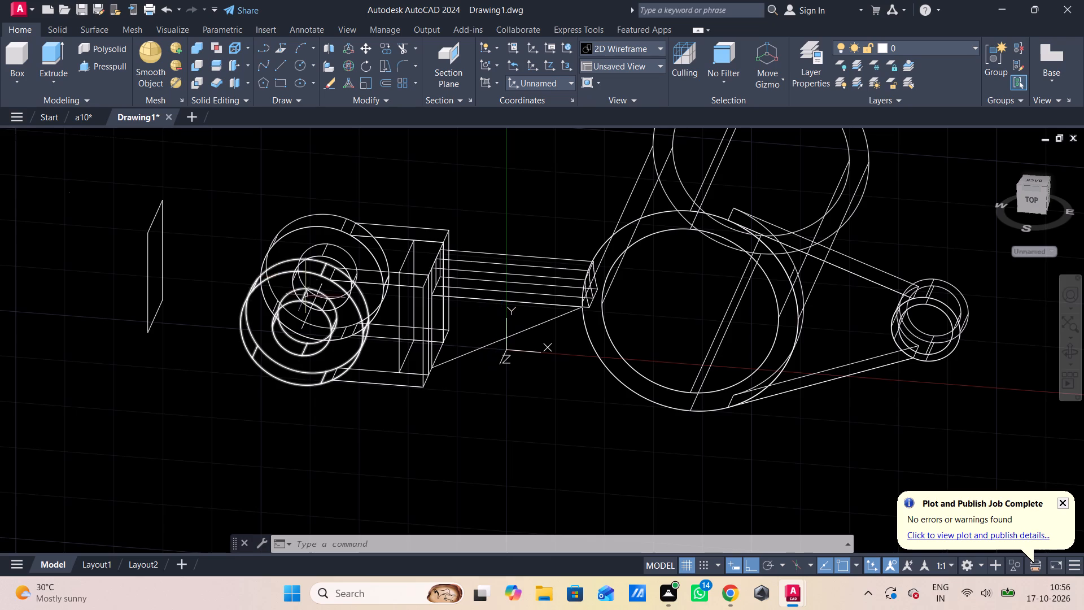
click(94, 136)
click(152, 262)
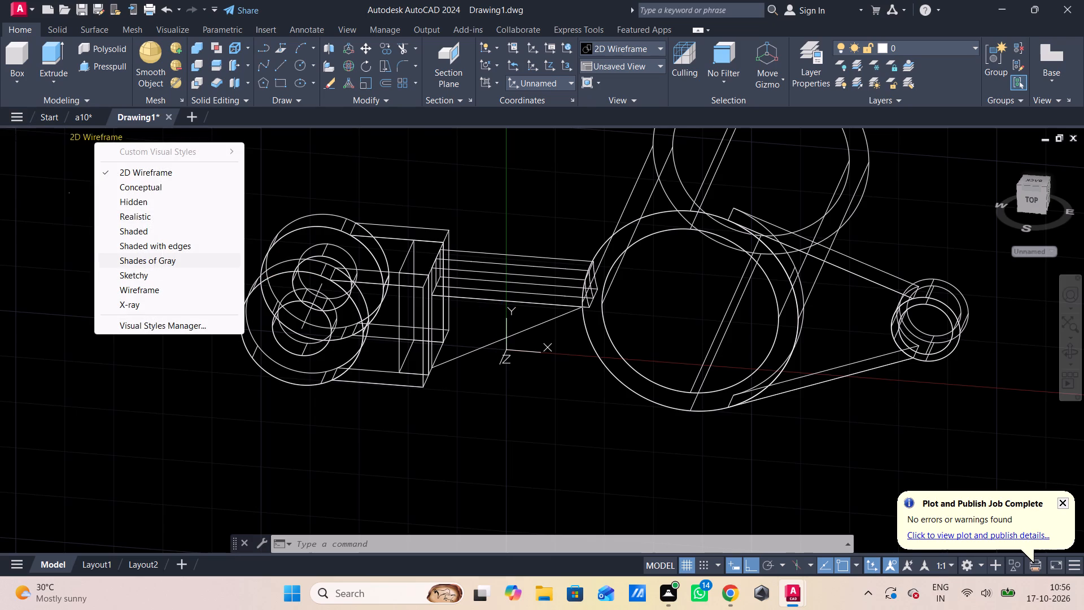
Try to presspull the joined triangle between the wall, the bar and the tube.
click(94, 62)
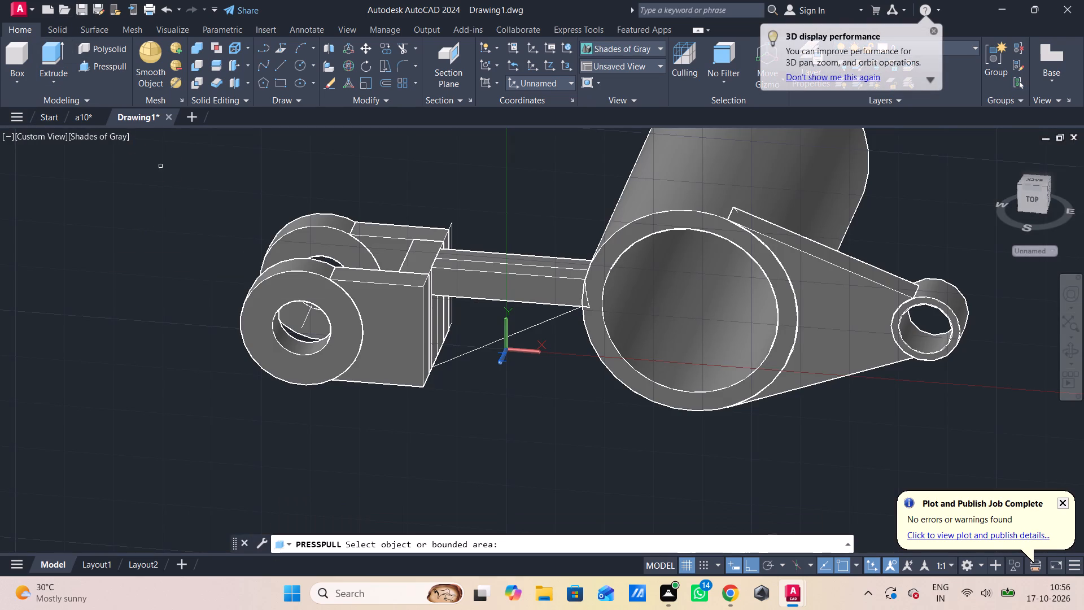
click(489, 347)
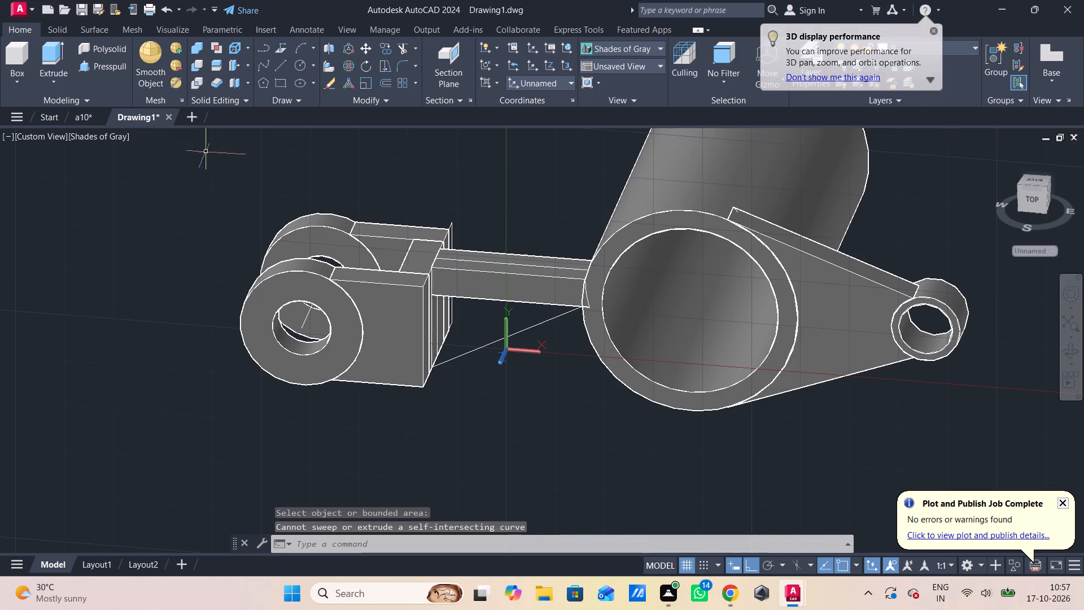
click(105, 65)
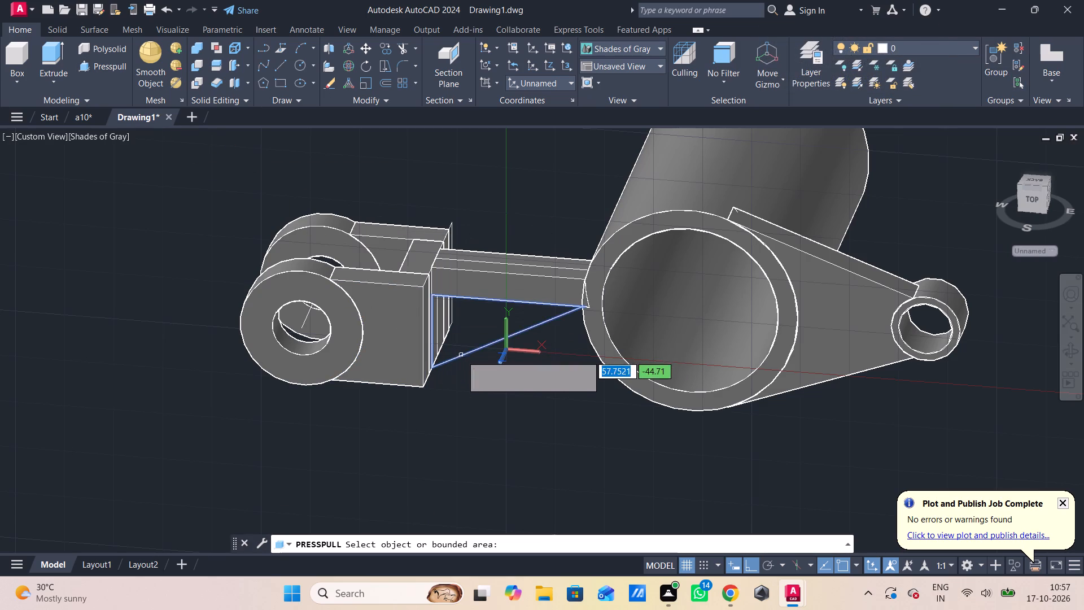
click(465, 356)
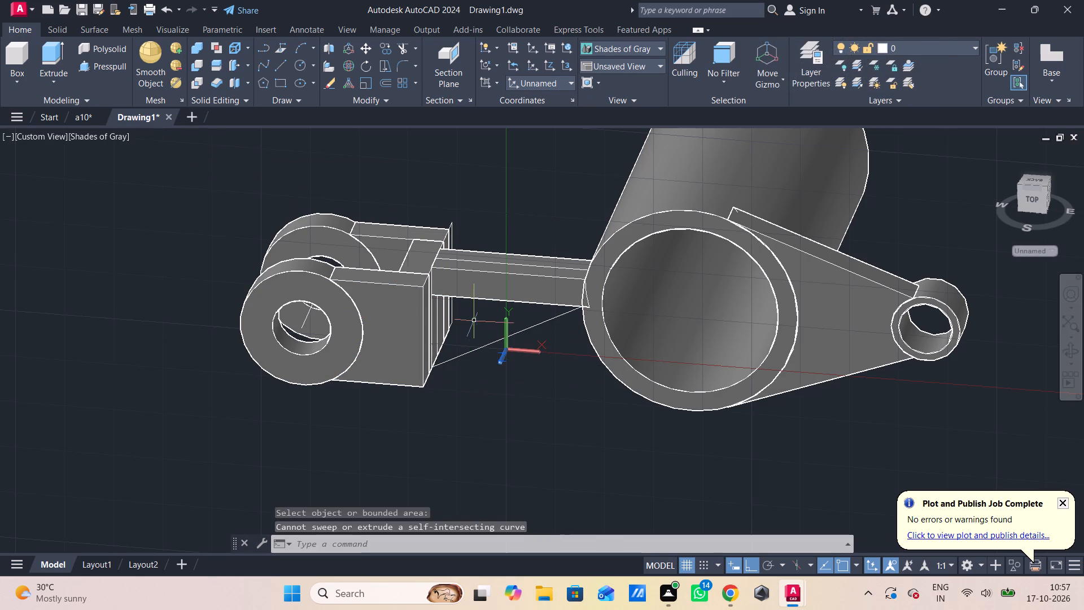
Move the joined triangle straight down along negative Y into the empty space below the part.
click(488, 347)
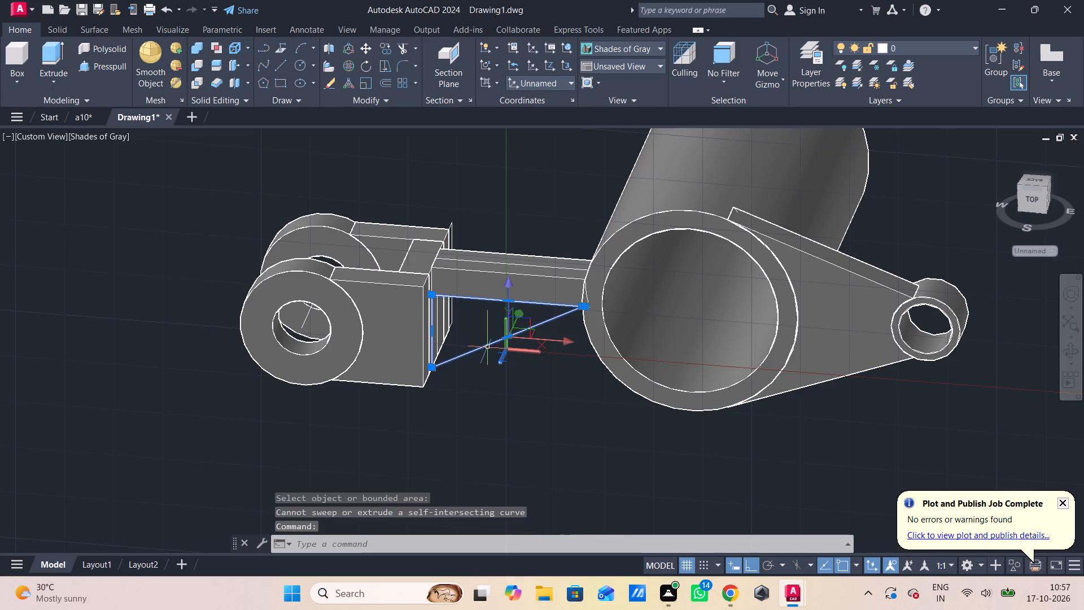
text(m)
key(space)
click(488, 347)
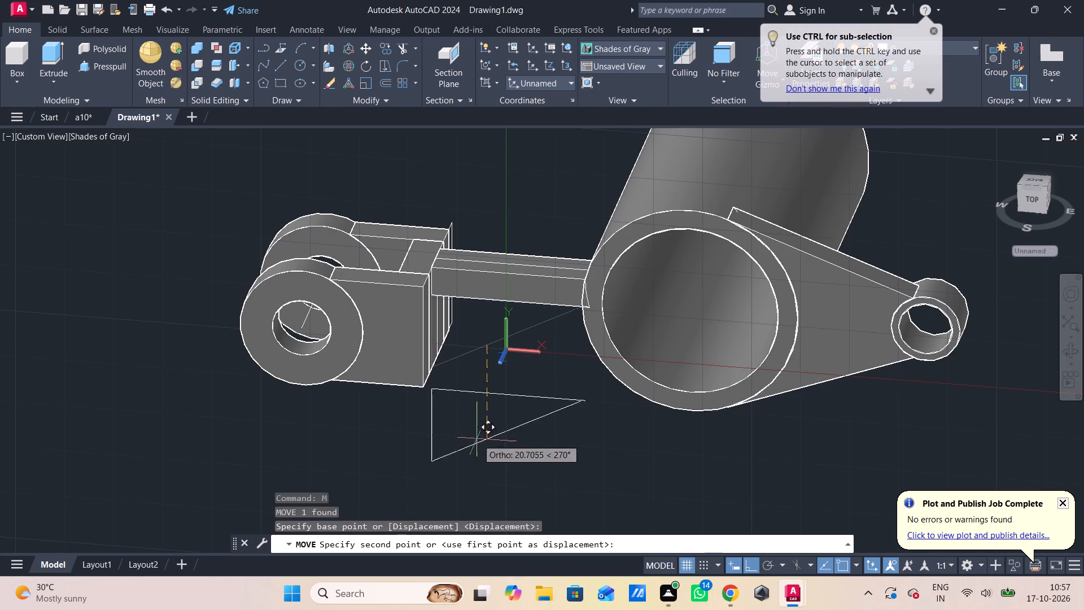
click(478, 496)
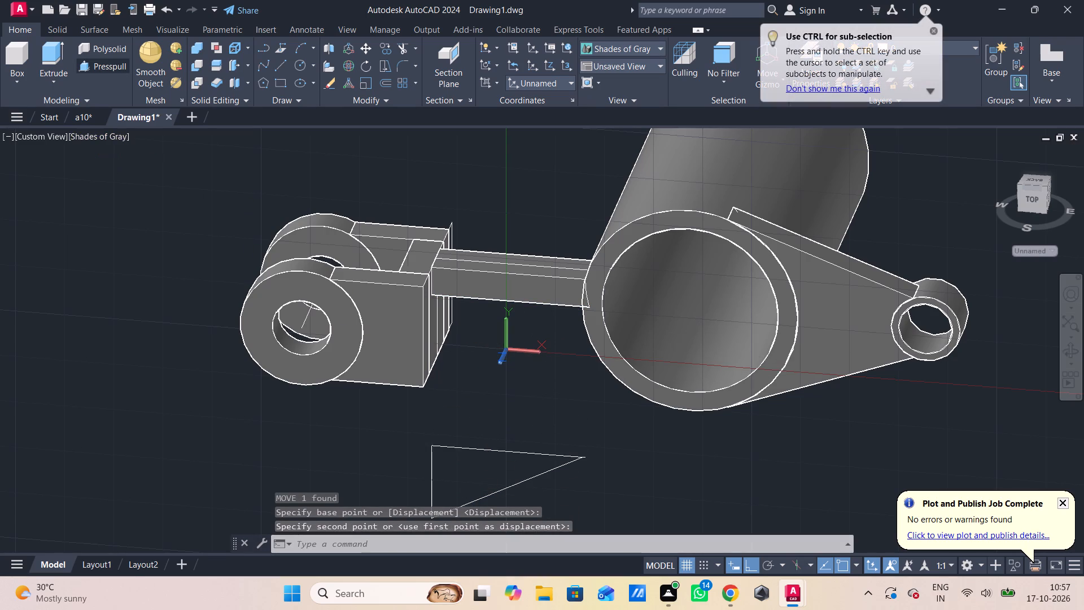
Presspull the joined triangle below the part to a height of 6.
click(85, 63)
click(525, 476)
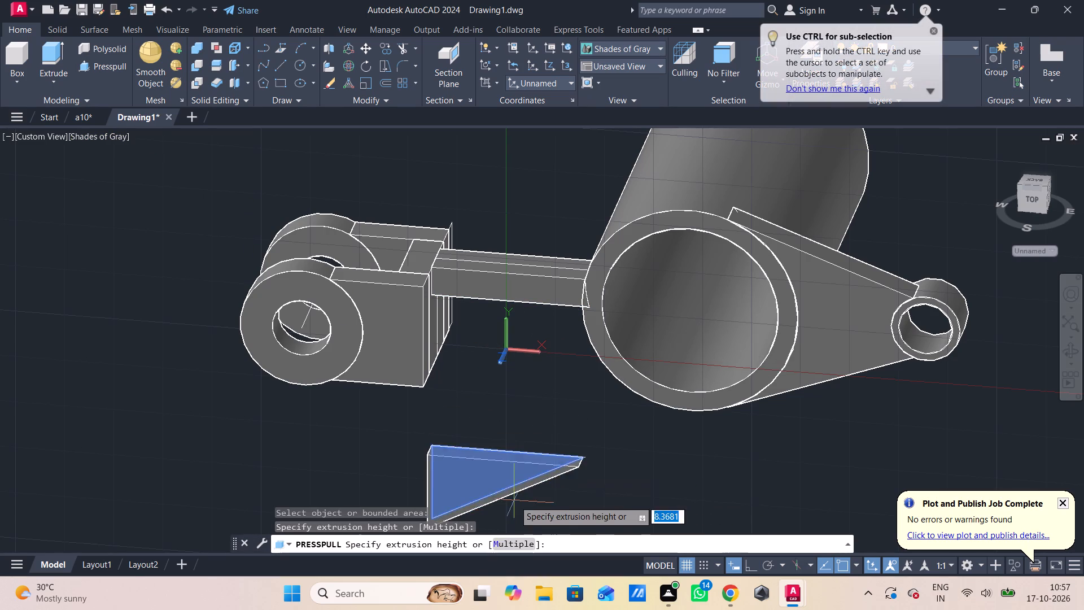
key(6)
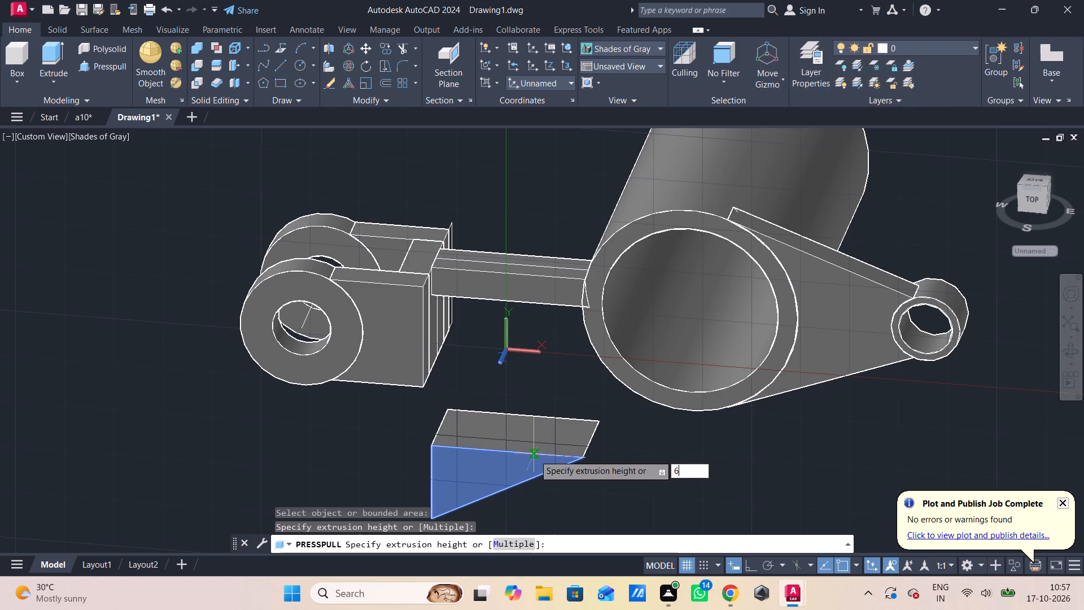
key(Return)
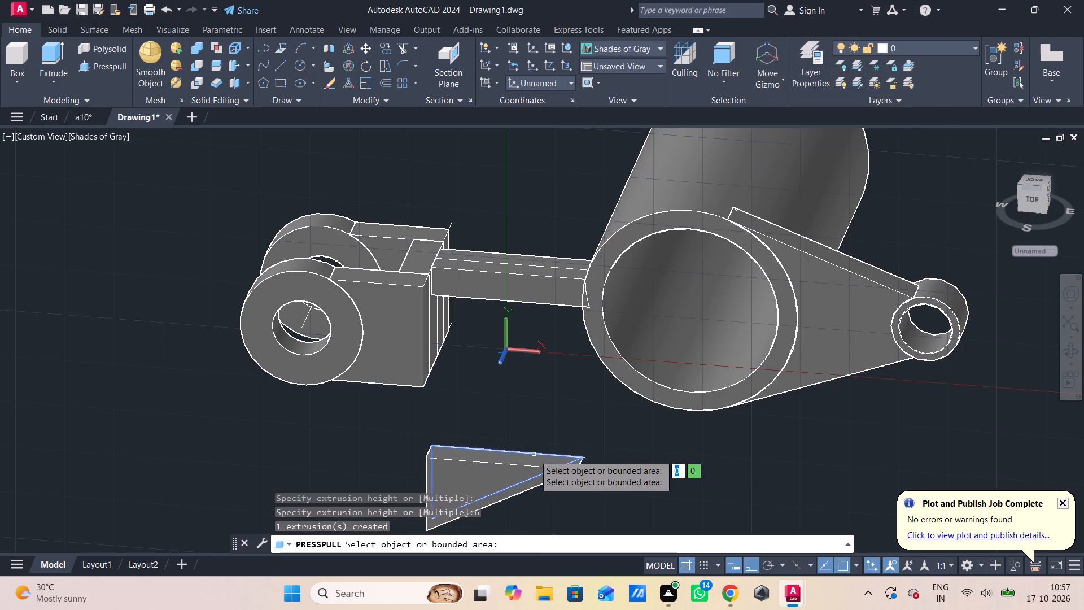
key(Escape)
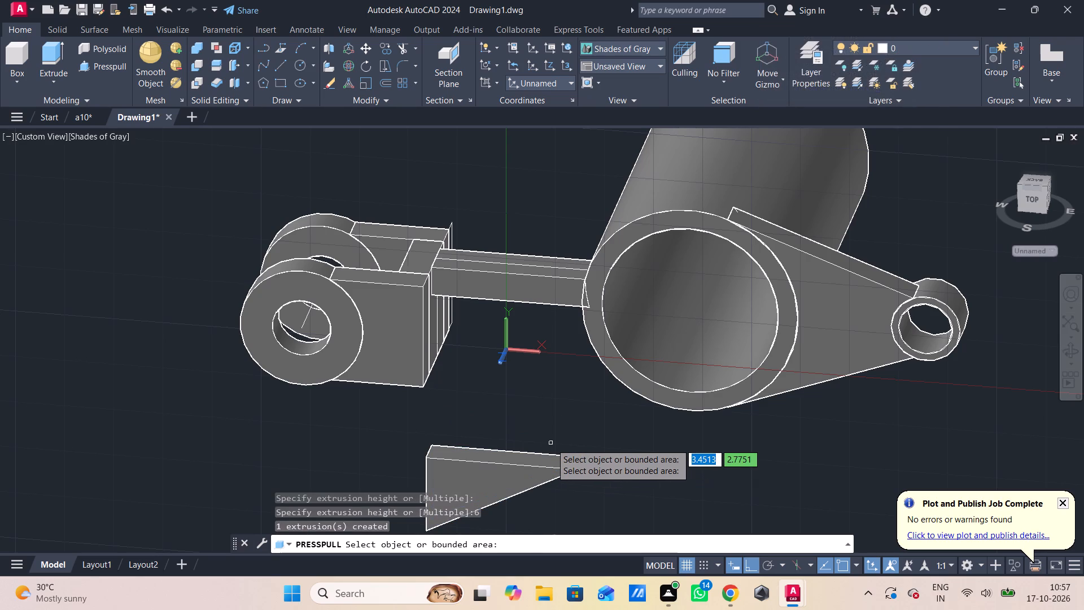
shift+middle_drag(568, 529, 573, 530)
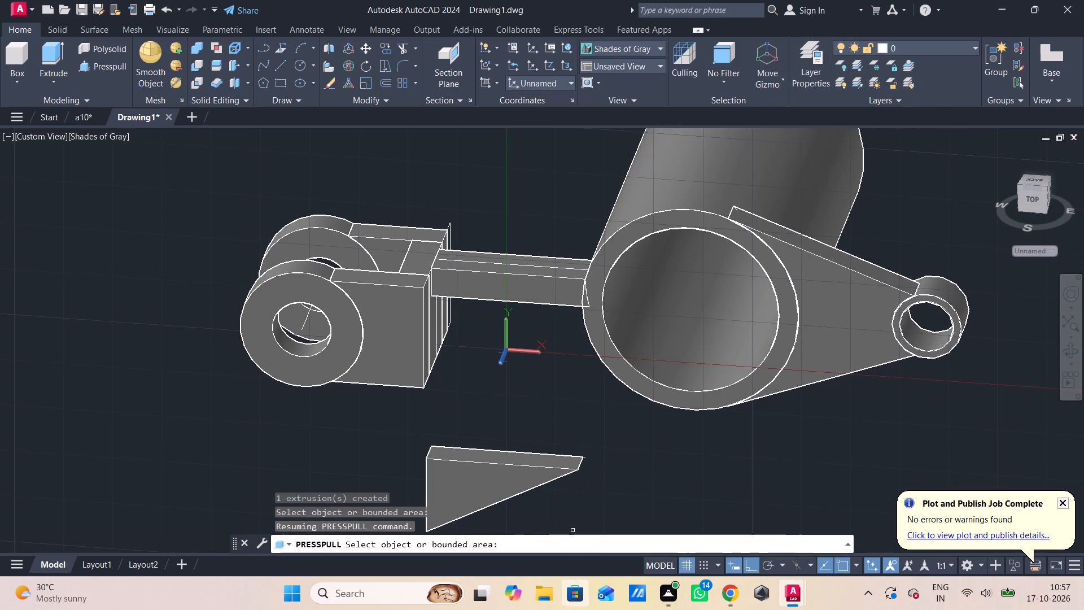
middle_drag(598, 490, 613, 350)
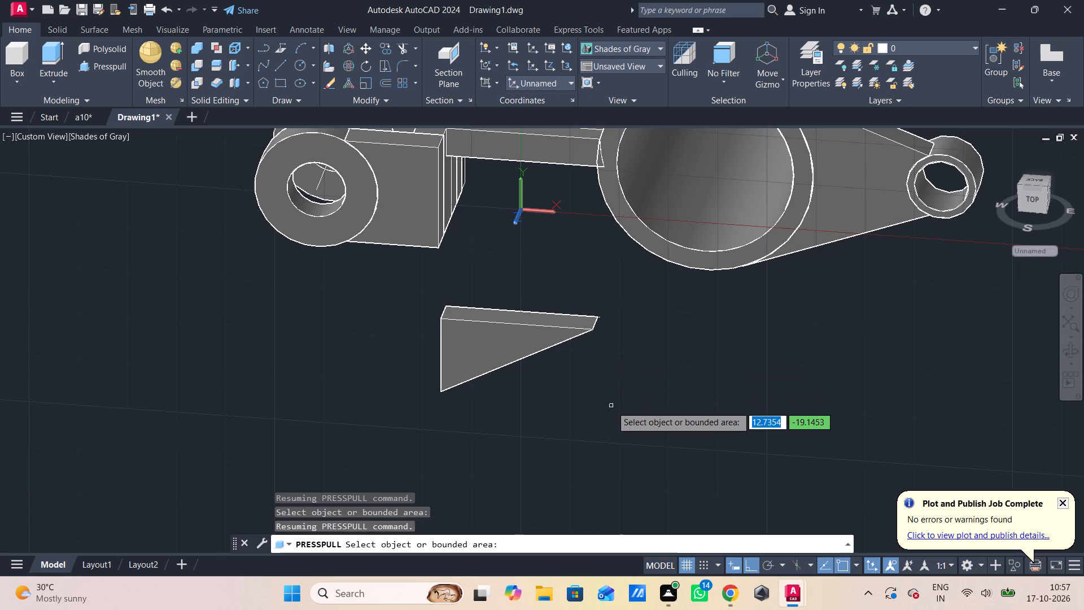
key(Escape)
3D-rotate the triangular rib solid 90° about the X axis.
shift+middle_drag(611, 404, 622, 398)
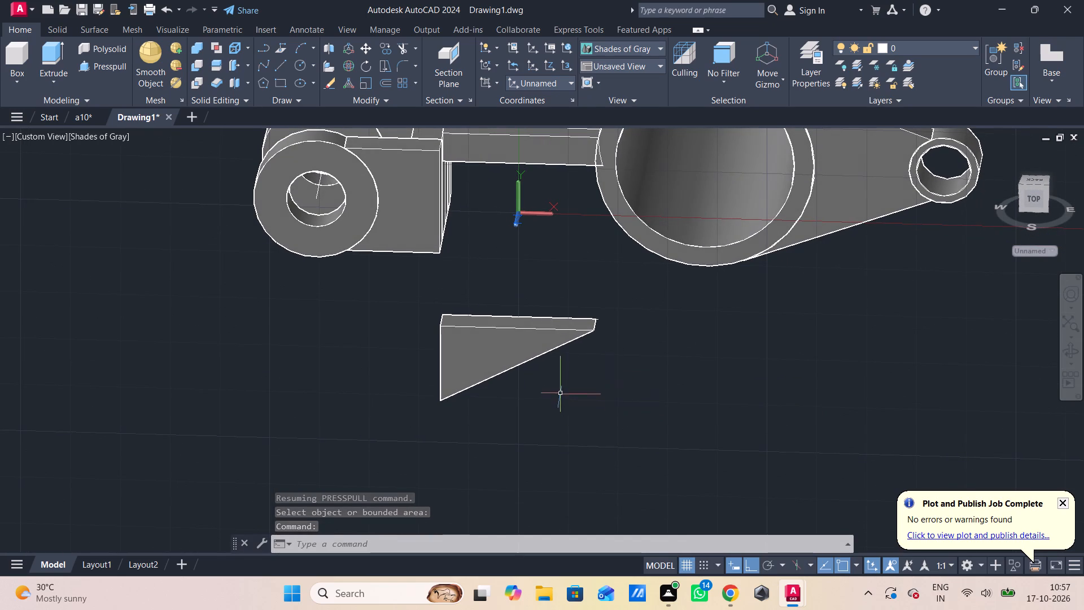
click(547, 346)
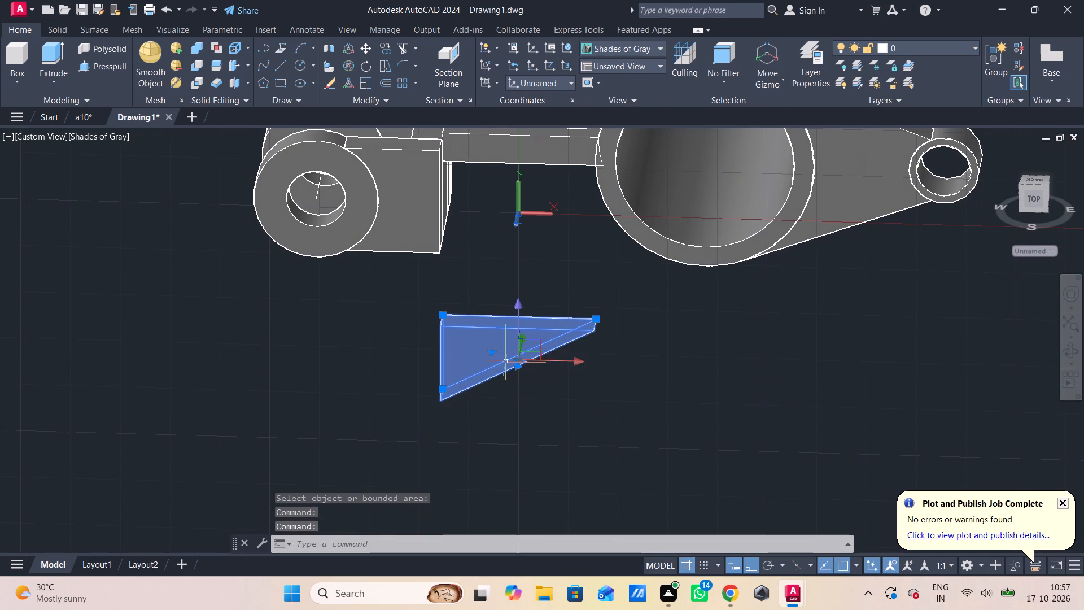
key(3)
key(d)
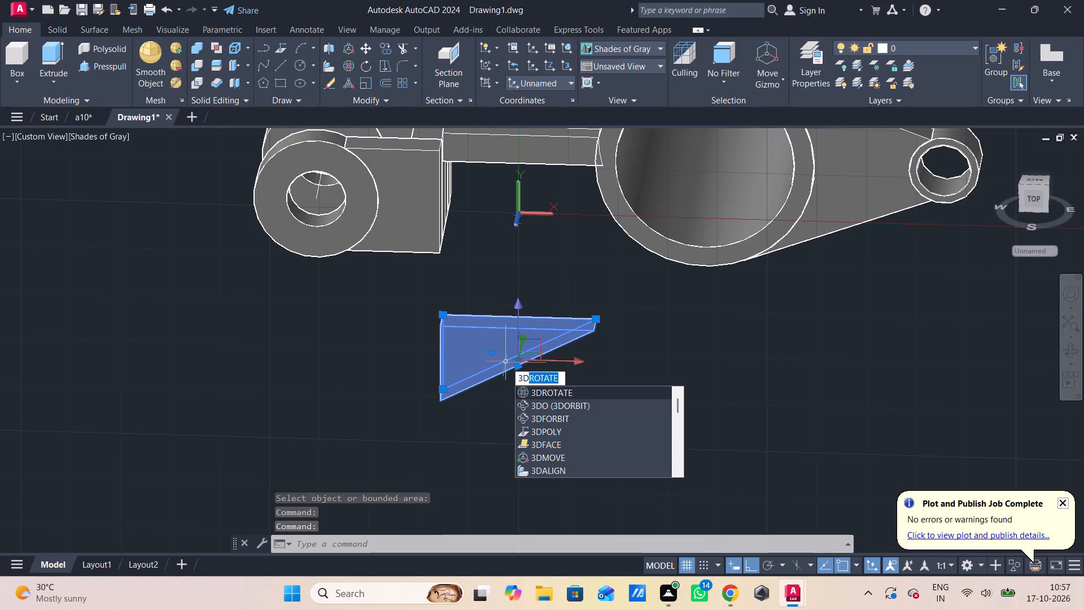
click(545, 394)
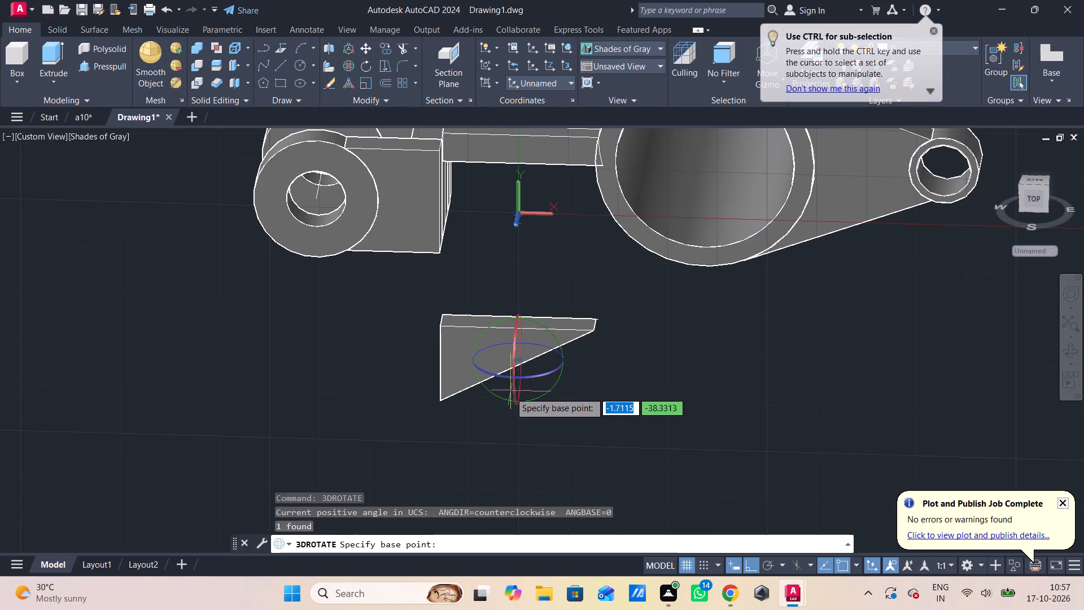
click(514, 389)
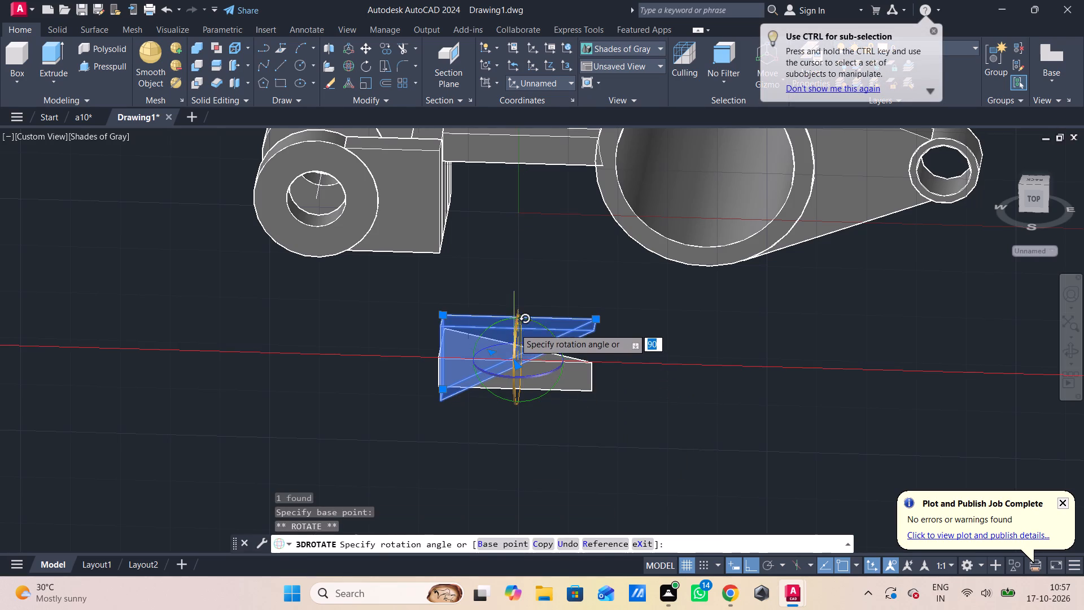
click(517, 301)
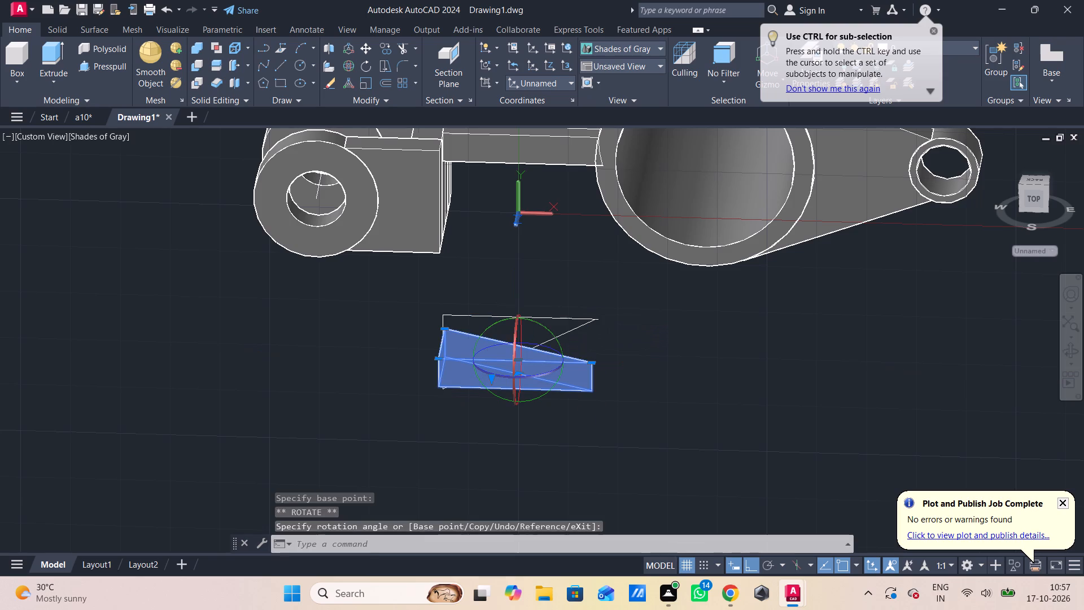
key(Escape)
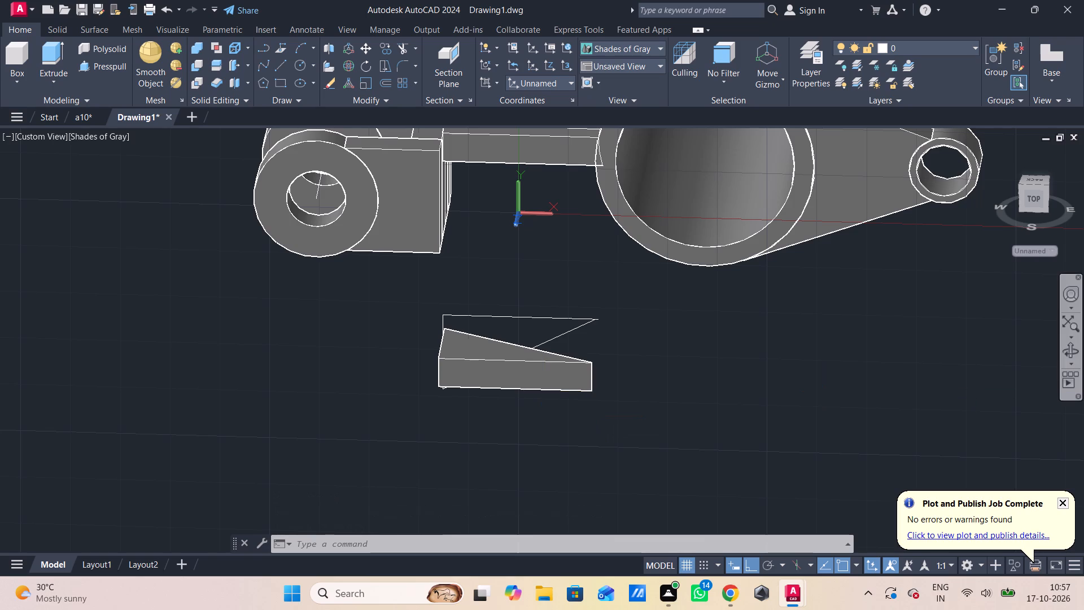
3D-rotate the triangular rib solid a further 180° about the X axis.
click(535, 368)
key(3)
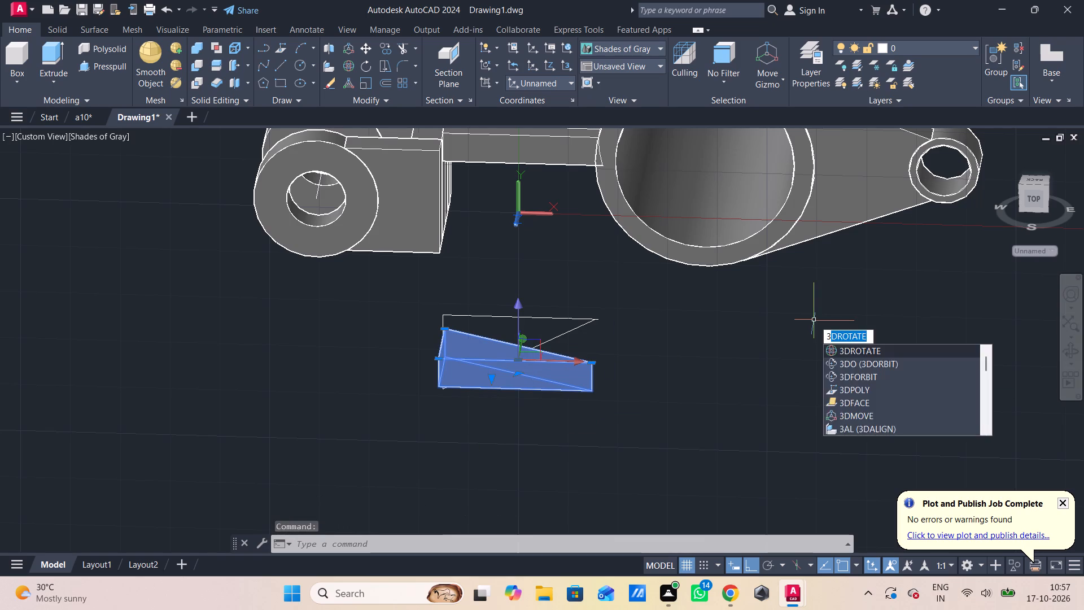
click(837, 352)
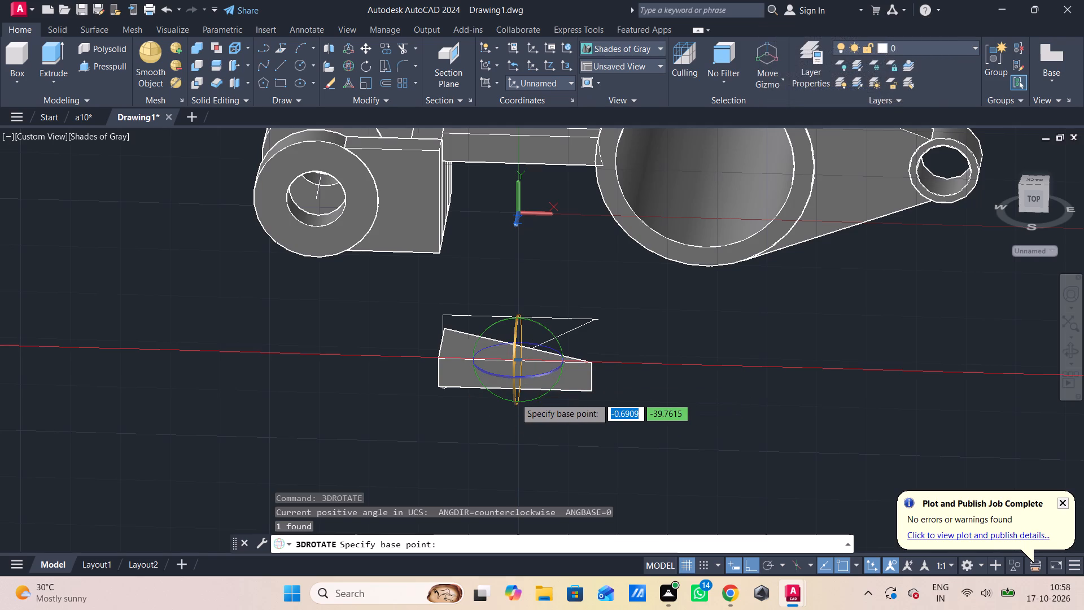
click(515, 398)
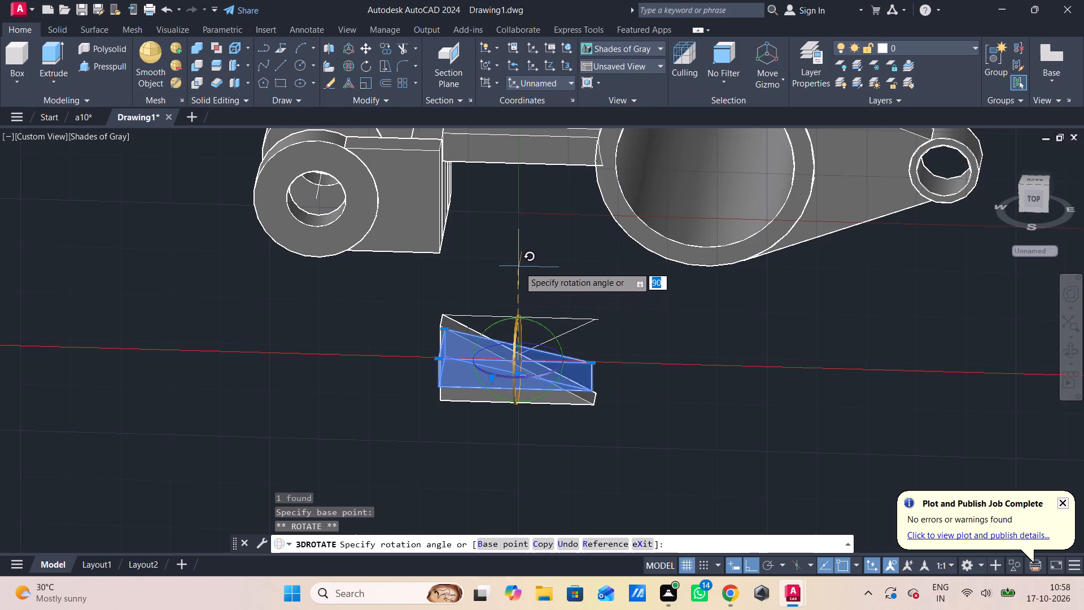
text(180)
key(Return)
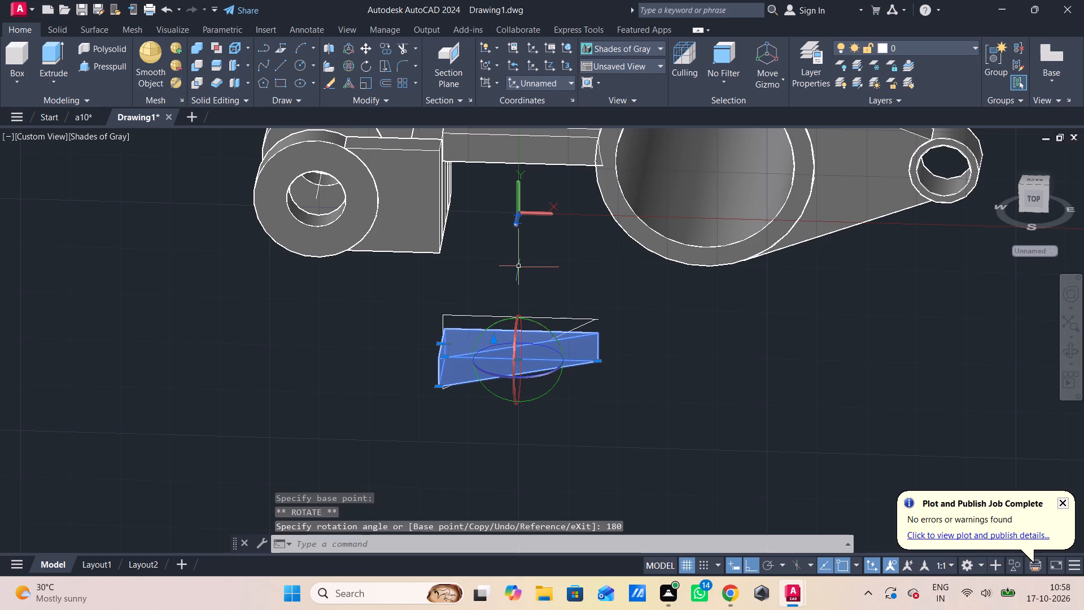
key(Escape)
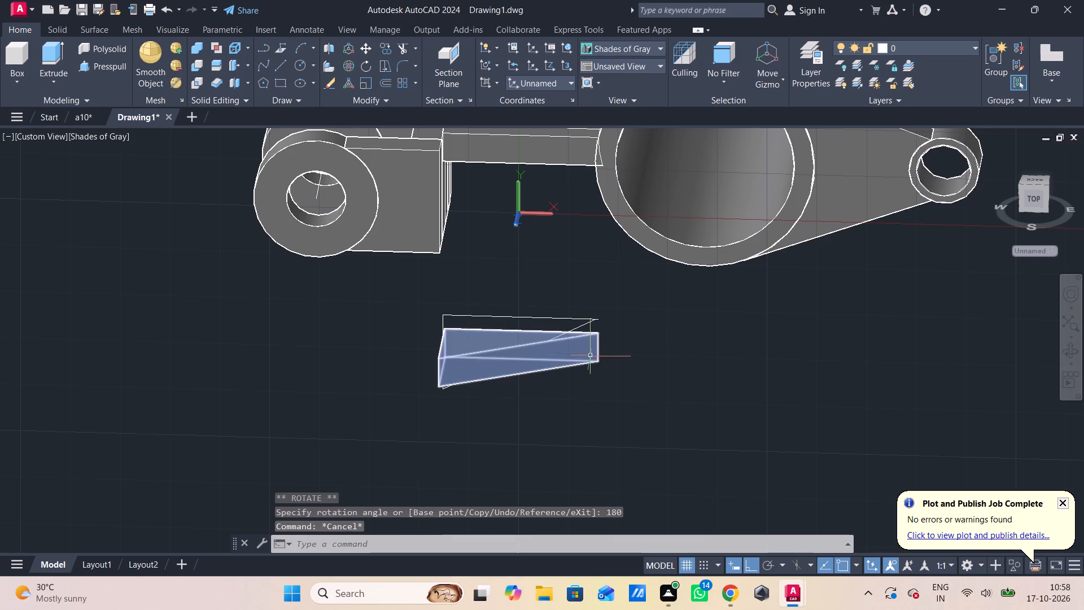
Move the rib solid about 38.6 straight up along Y from its tube-side corner to the bar's lower edge at the tube.
click(591, 356)
scroll(609, 359, right, 1)
scroll(609, 359, left, 2)
scroll(609, 359, right, 6)
text(m)
key(space)
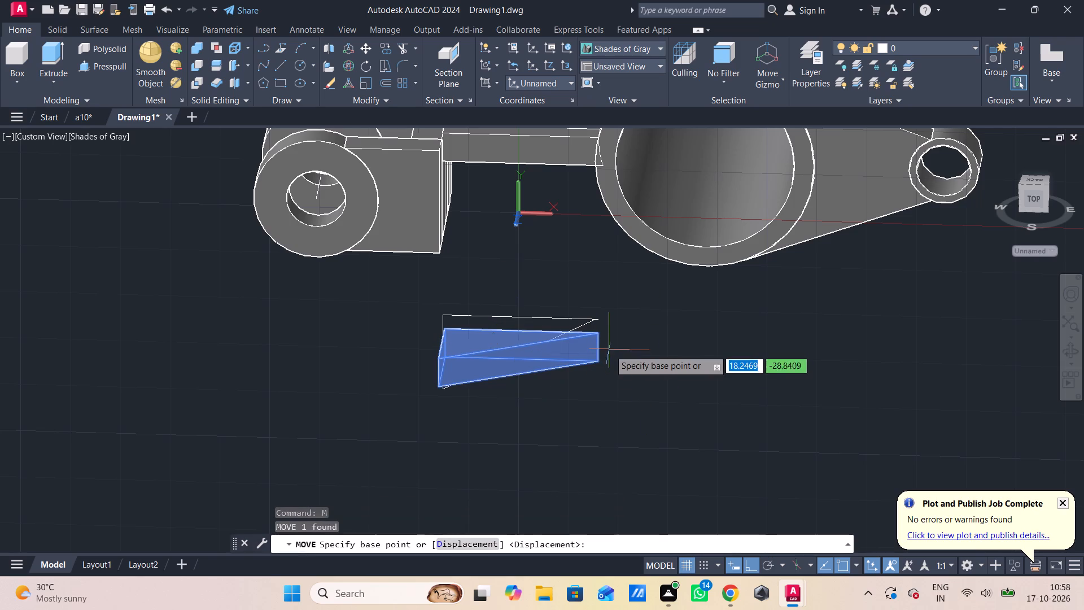
click(599, 338)
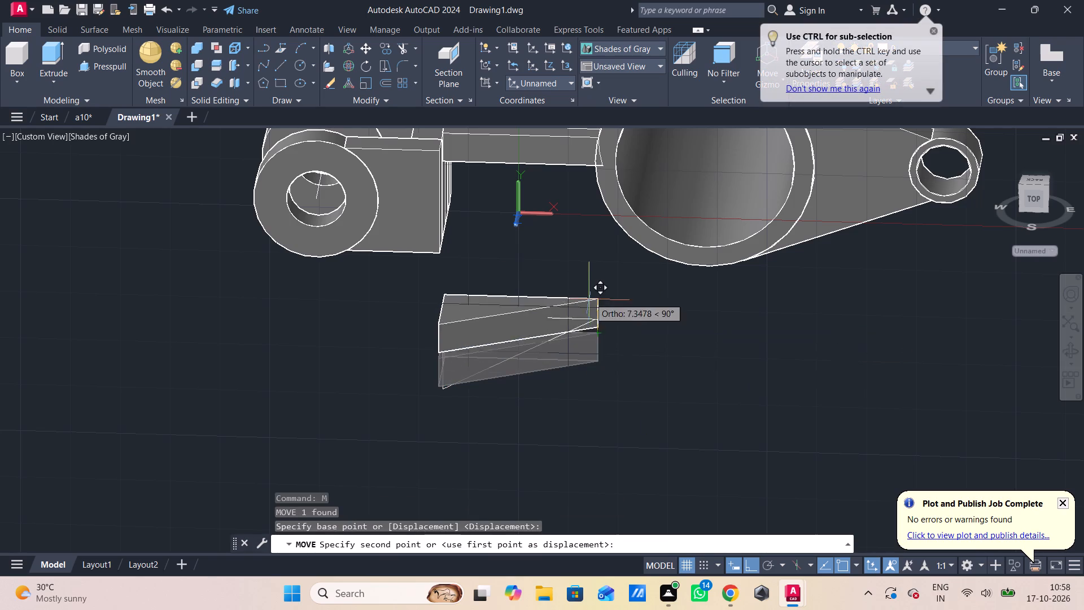
scroll(602, 171, up, 2)
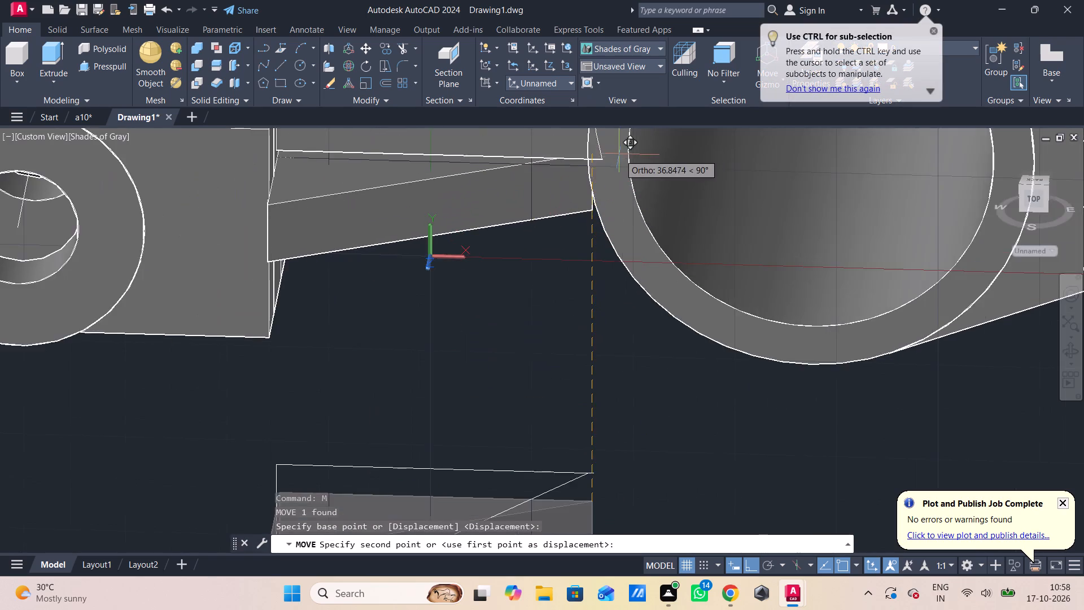
scroll(620, 154, up, 2)
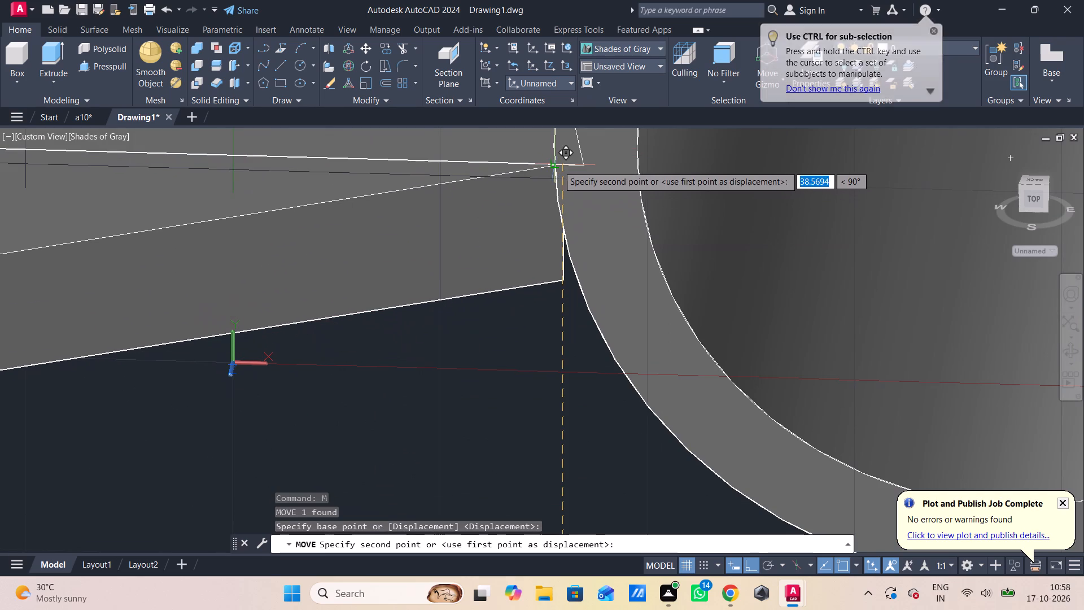
click(558, 165)
Shift the rib solid slightly along positive X into the tube by its tube-side corner grip.
scroll(567, 219, down, 3)
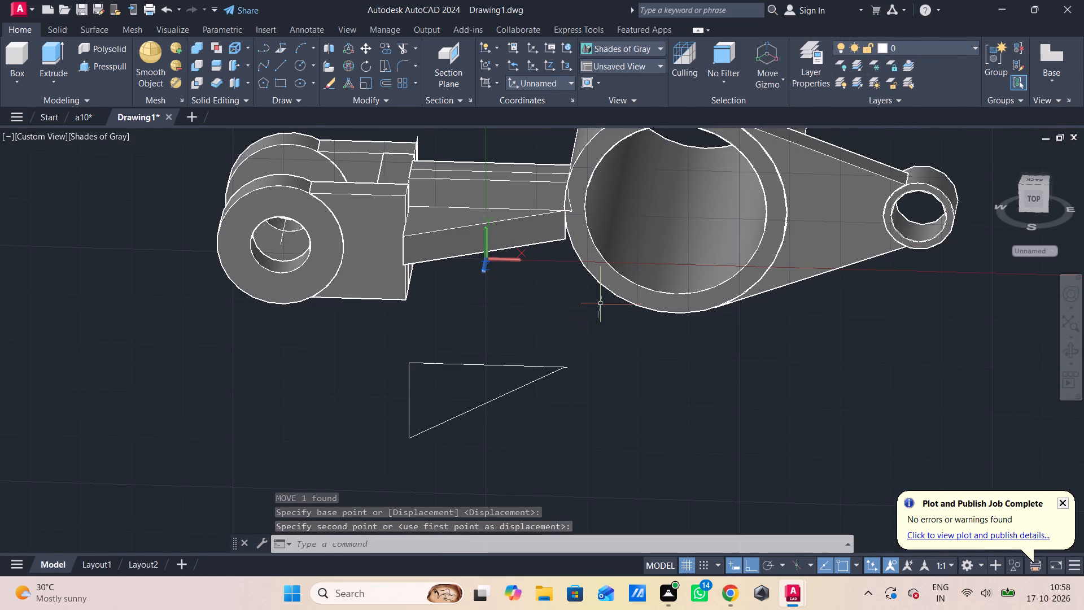
shift+middle_drag(601, 304, 645, 320)
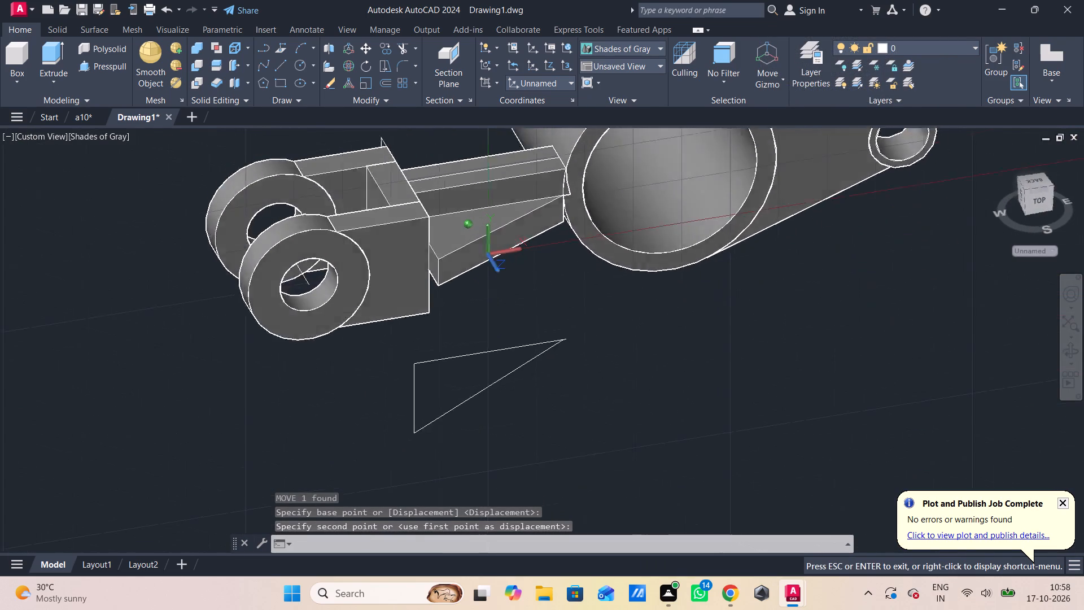
shift+middle_drag(645, 320, 689, 317)
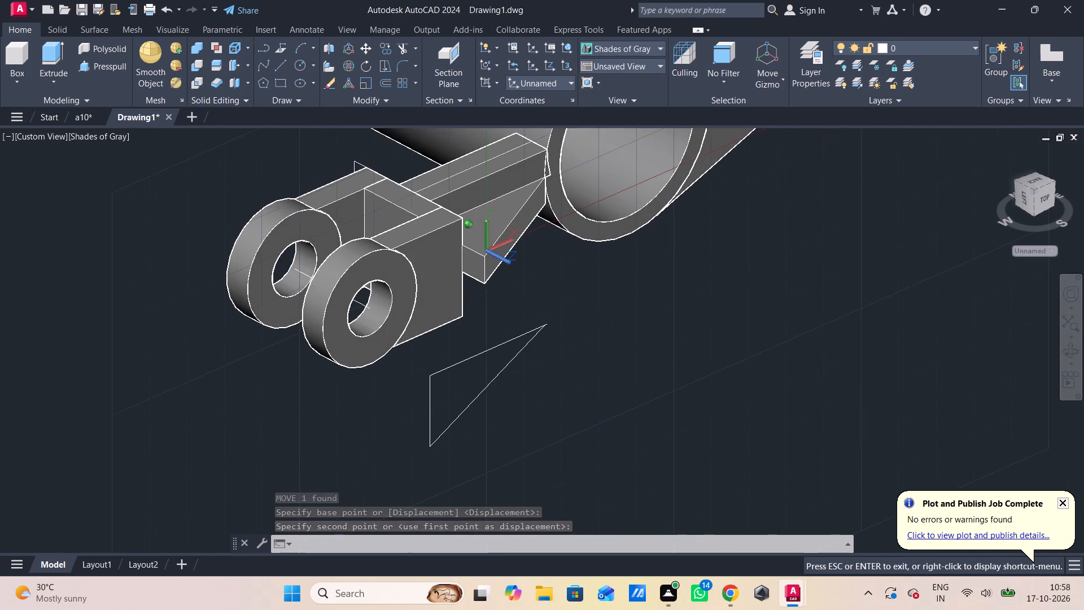
shift+middle_drag(689, 317, 607, 304)
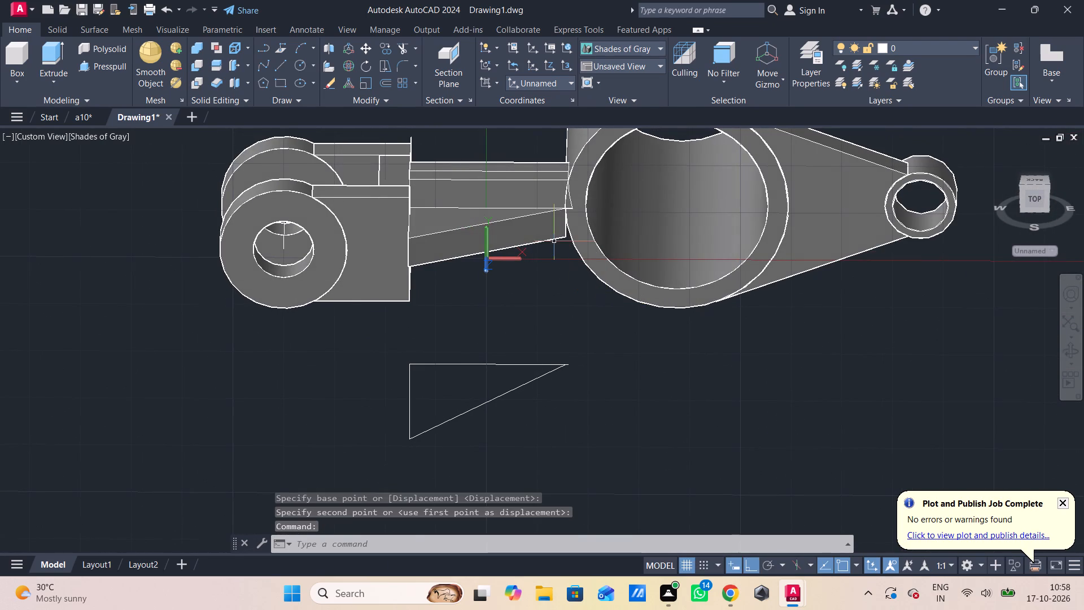
click(562, 234)
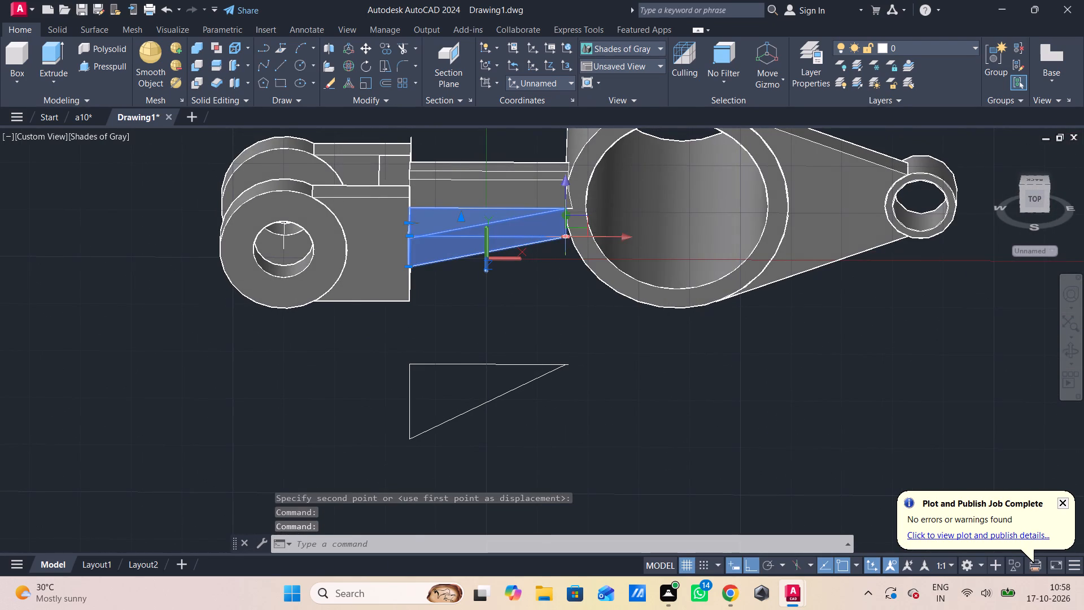
click(562, 234)
click(574, 233)
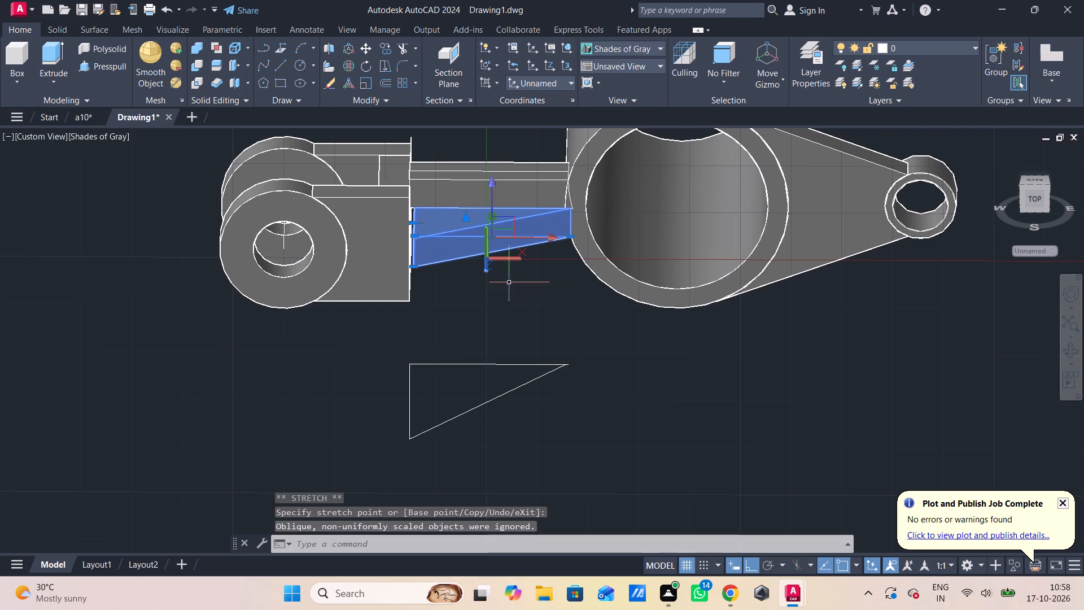
Move the rib solid along negative X into the empty space beyond the two lugs.
text(m)
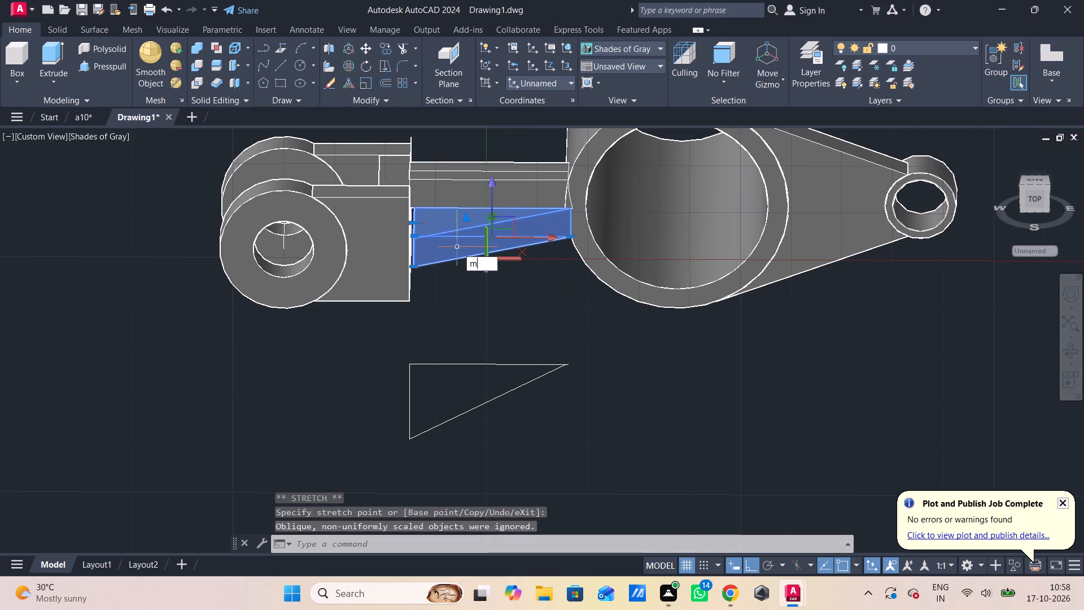
key(space)
click(457, 247)
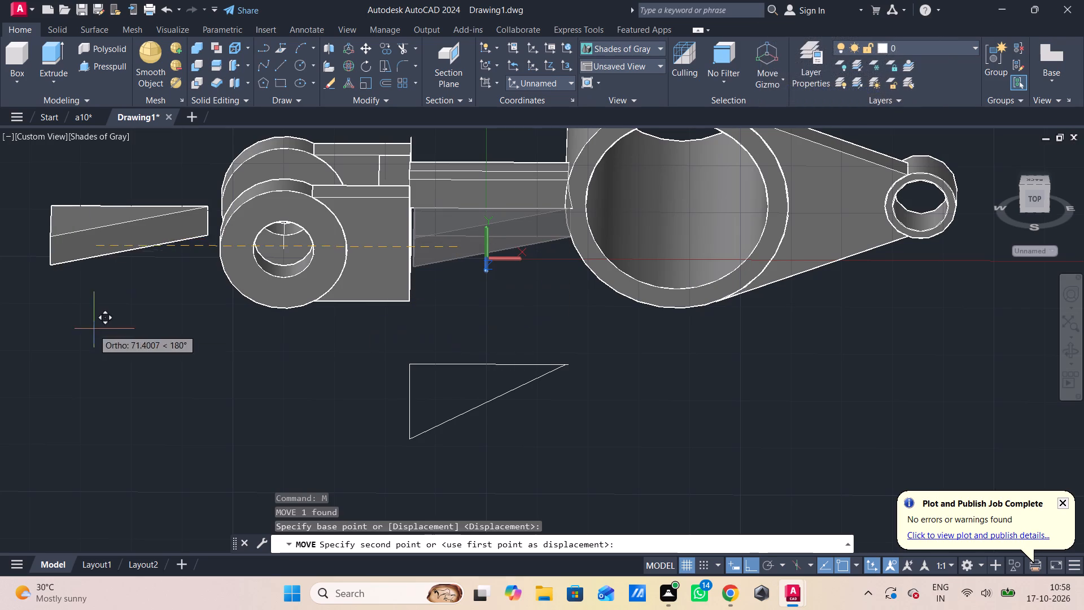
click(71, 334)
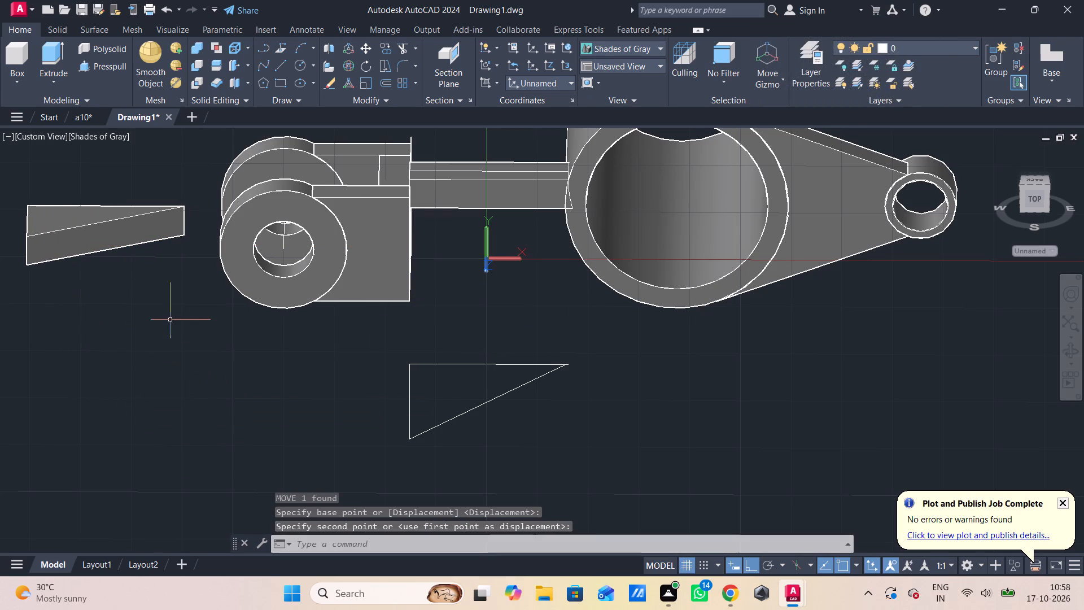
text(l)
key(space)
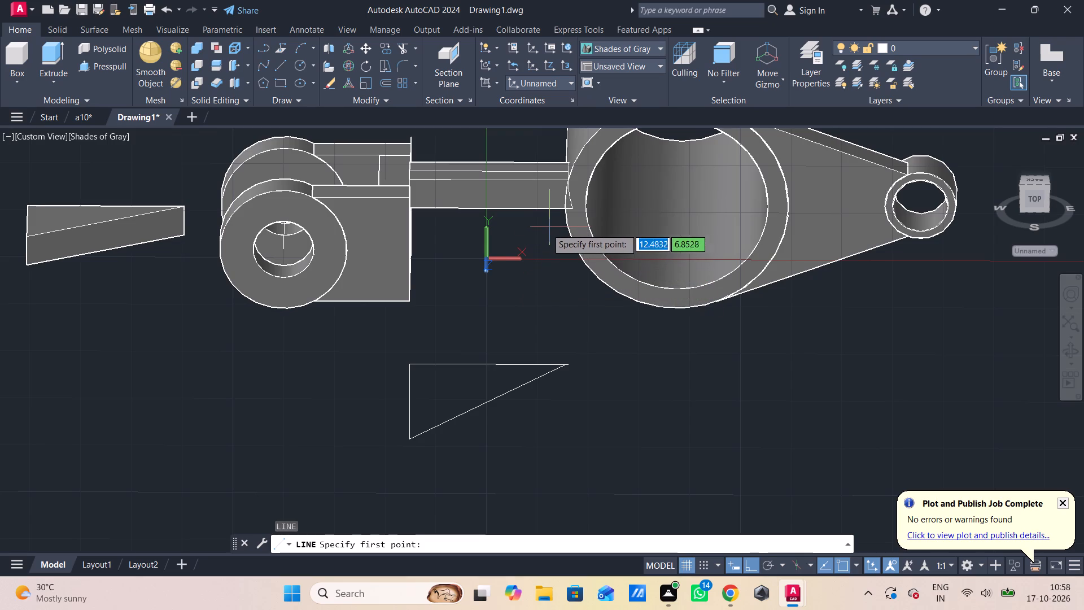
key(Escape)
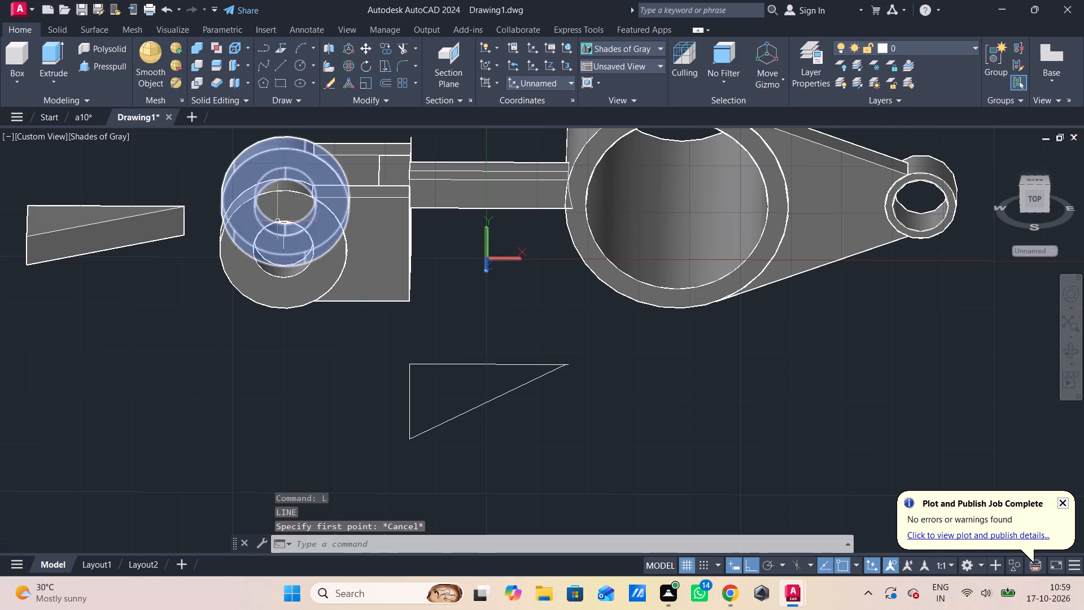
Switch the model to the Top view.
click(40, 134)
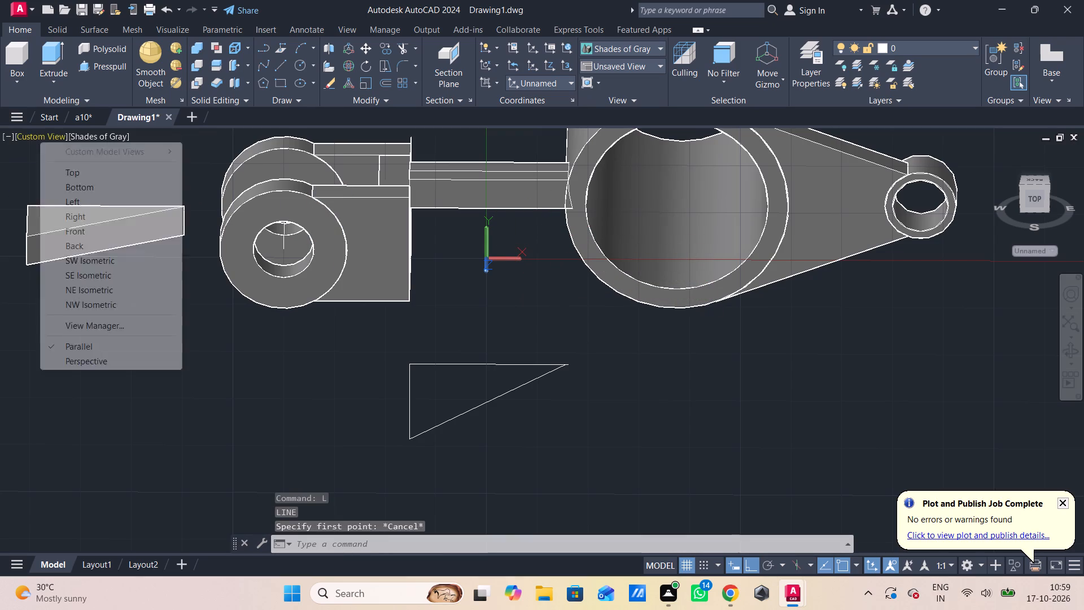
click(60, 176)
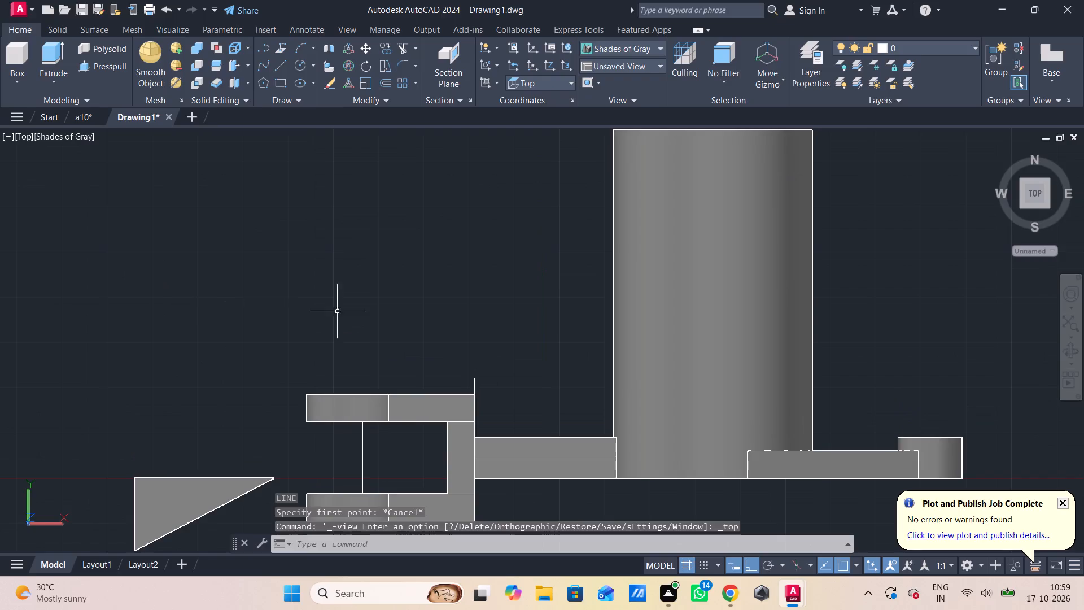
Draw a line about 30.7 long along the bar's lower front edge, from the tube to the wall.
middle_drag(421, 319, 428, 181)
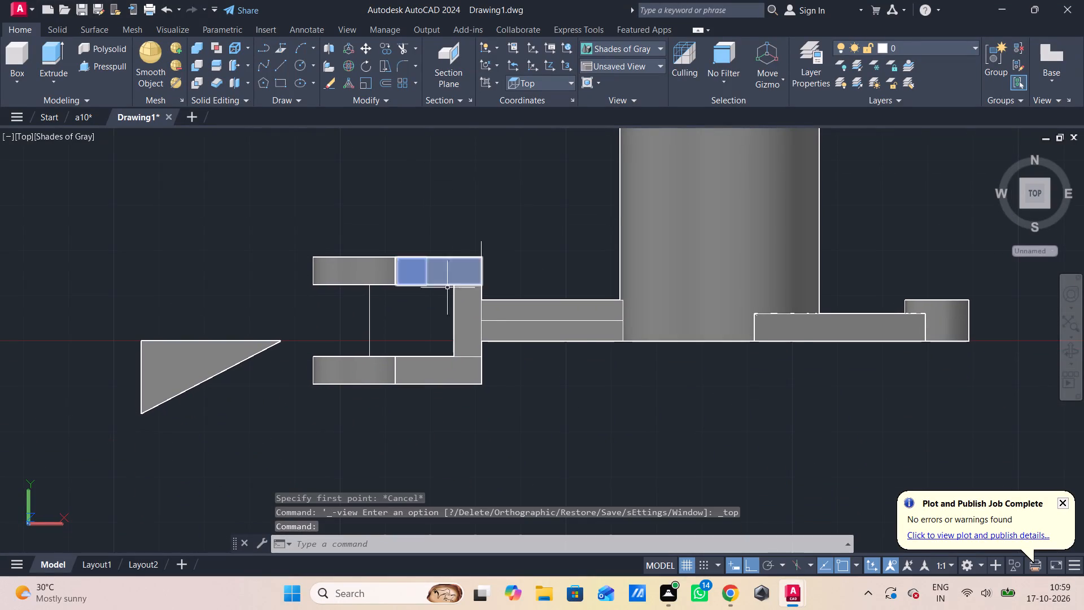
key(l)
key(Return)
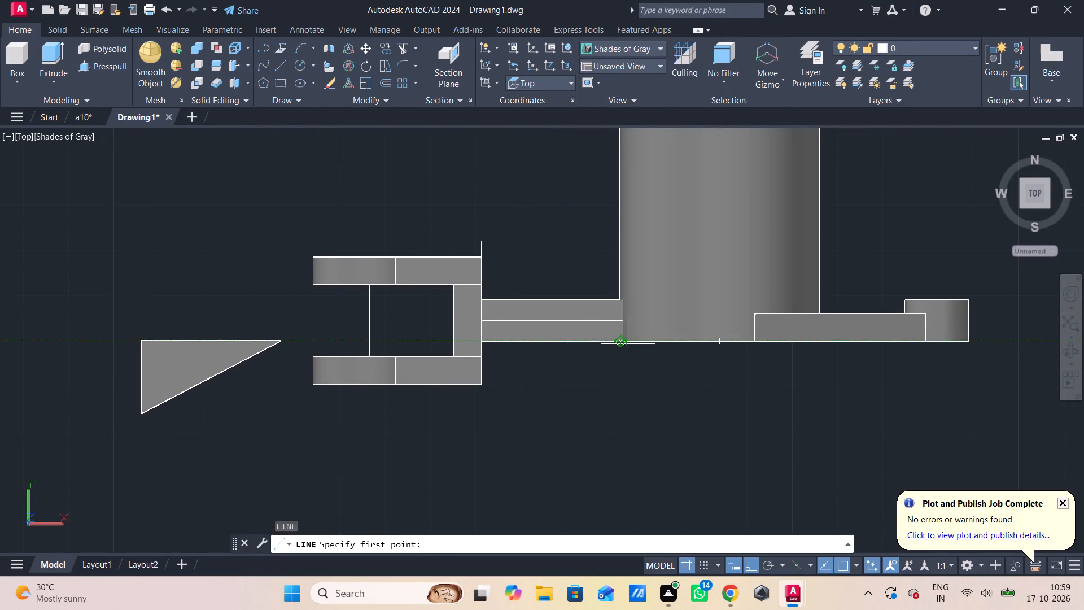
shift+middle_drag(619, 345, 620, 345)
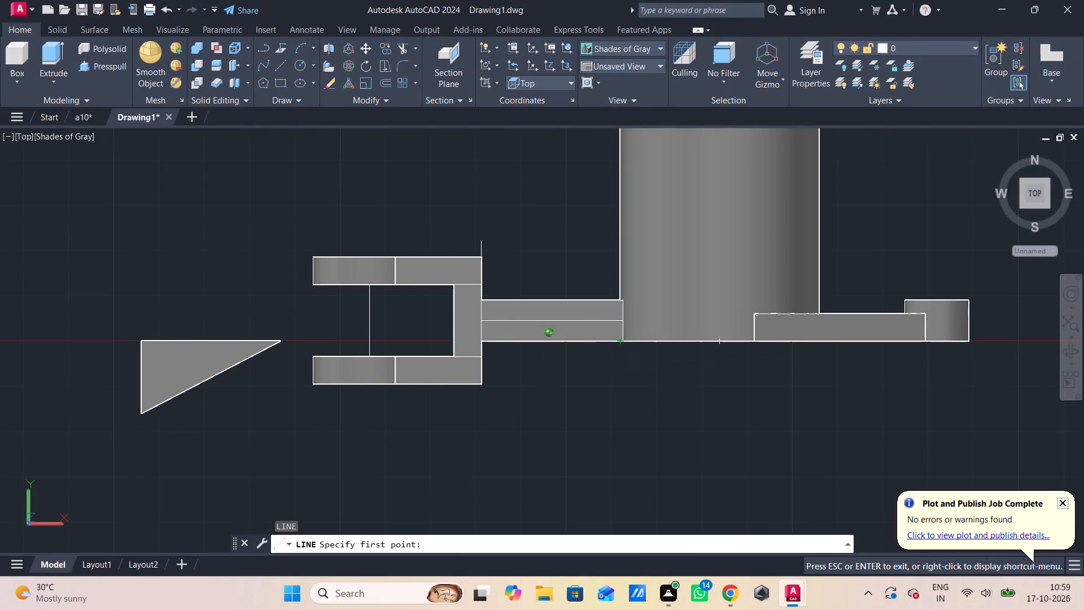
shift+middle_drag(620, 345, 620, 315)
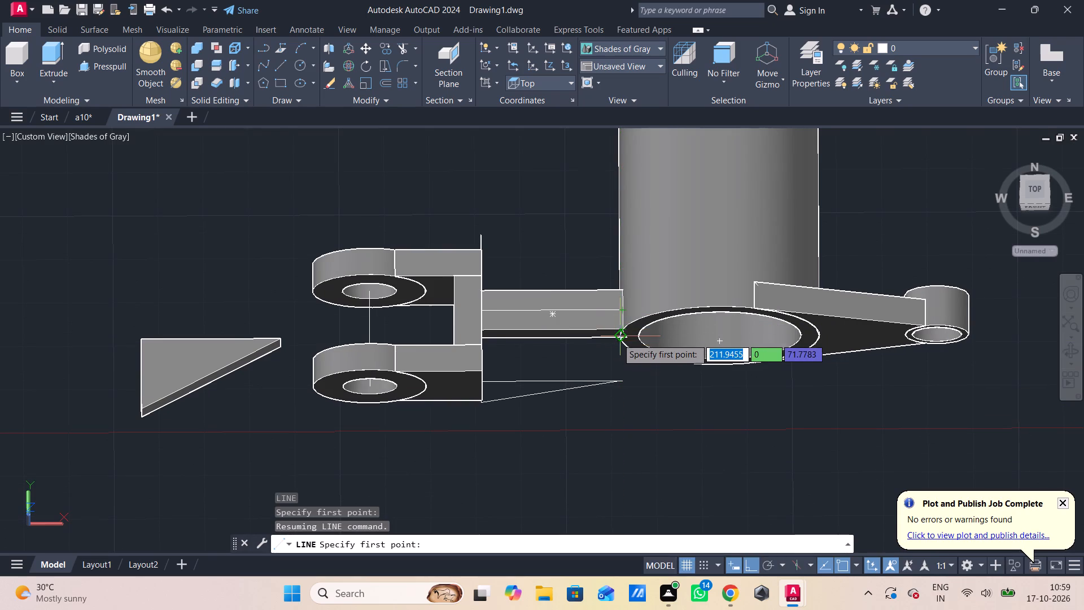
shift+middle_drag(620, 338, 623, 314)
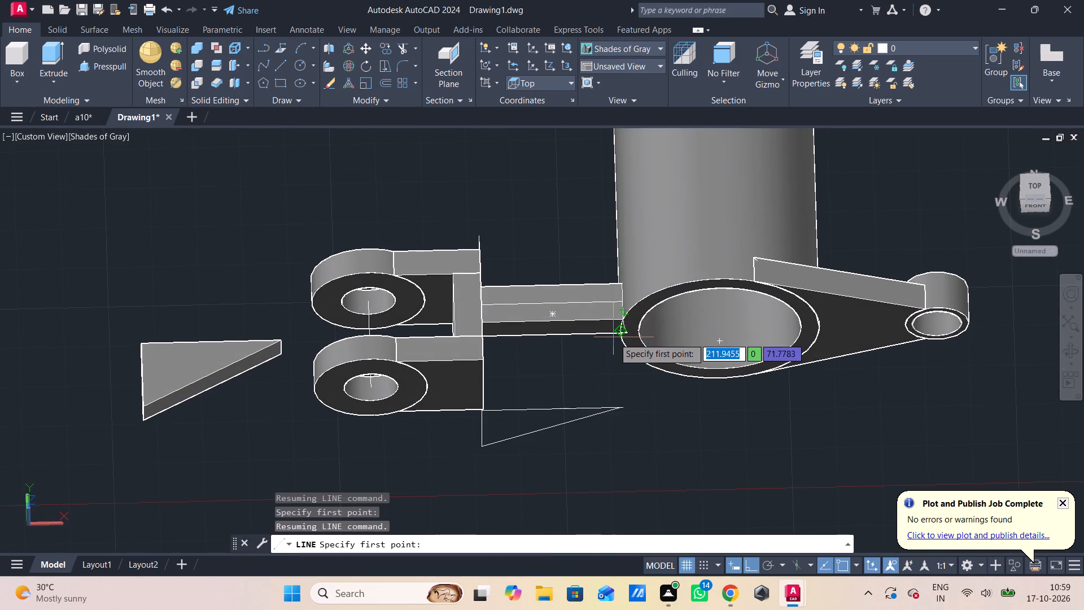
scroll(614, 338, up, 2)
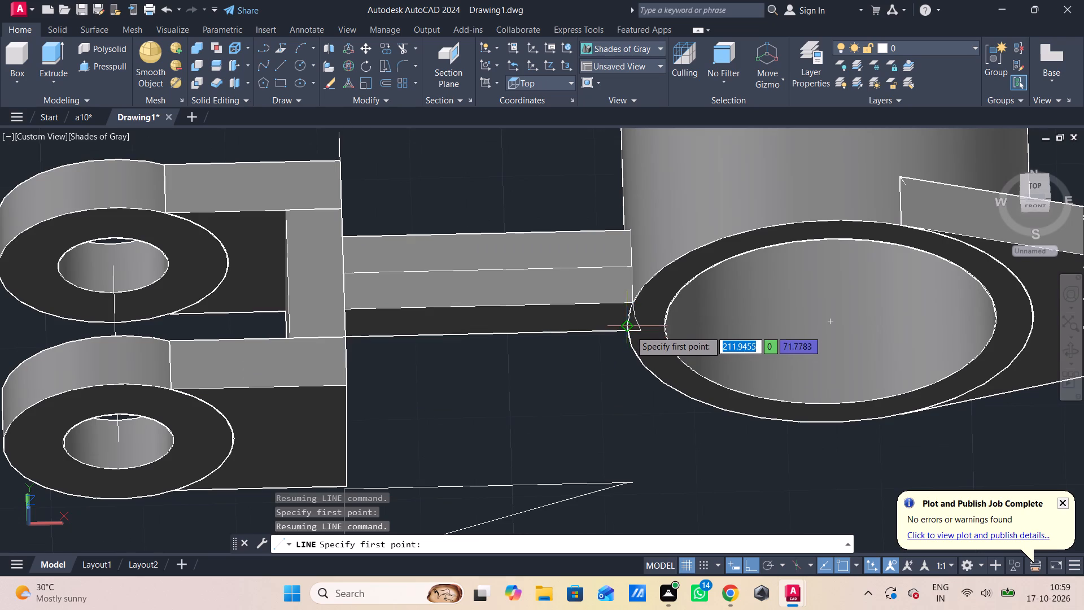
scroll(628, 329, up, 2)
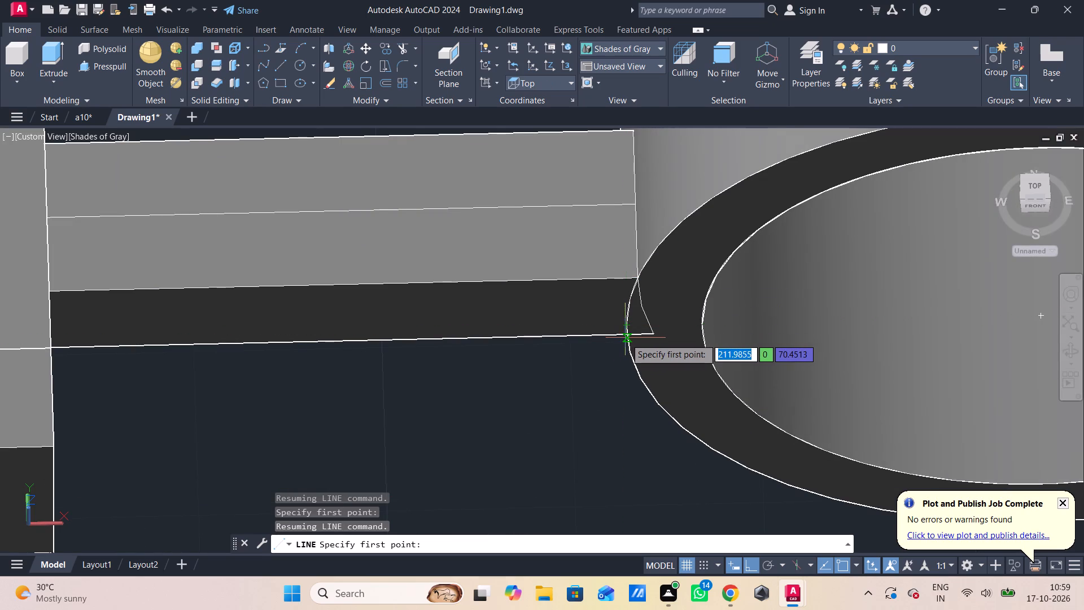
click(627, 335)
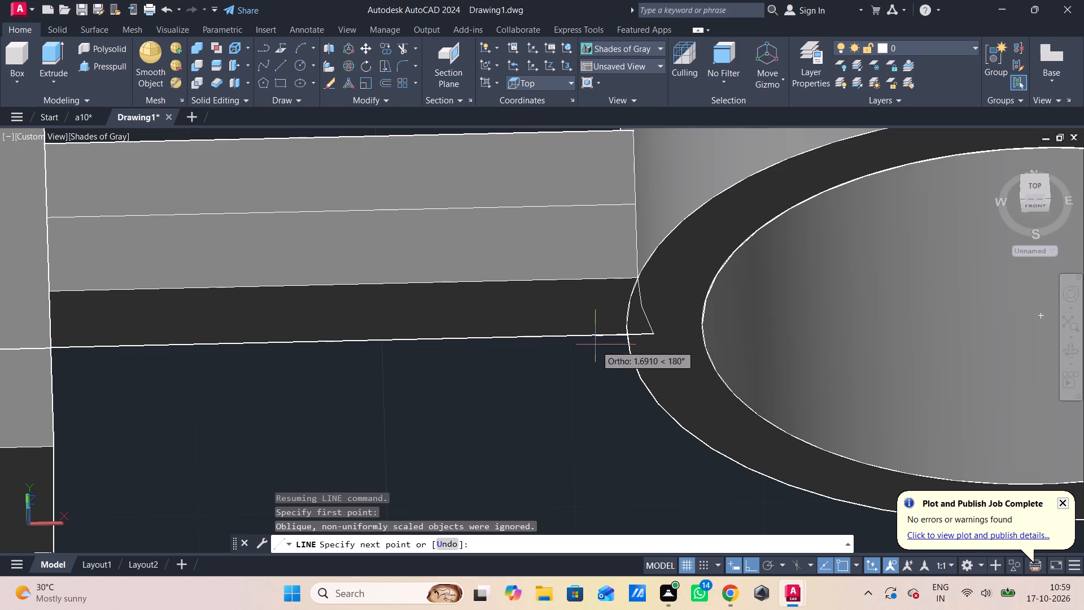
shift+middle_drag(560, 344, 565, 363)
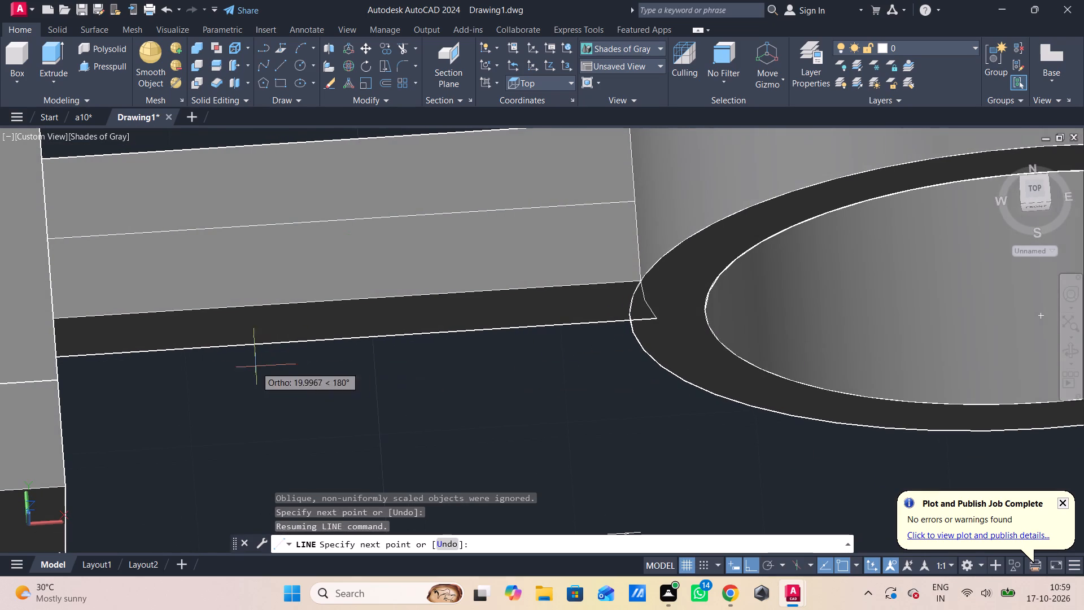
shift+middle_drag(151, 361, 96, 326)
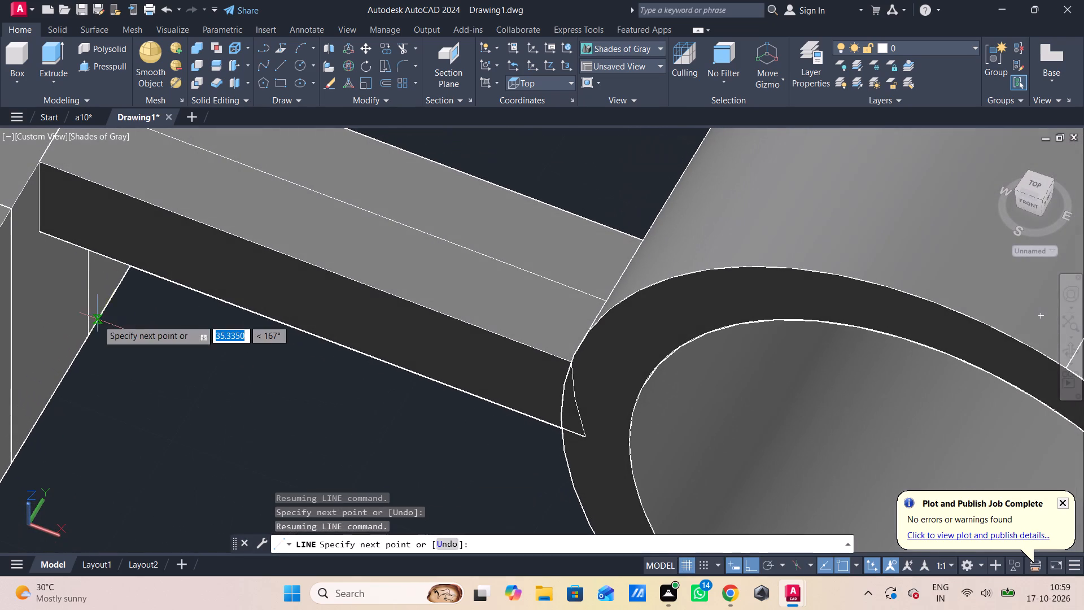
click(37, 235)
Continue the line to the front lug's vertical corner edge and back to the start at the tube, closing a triangular rib outline.
shift+middle_drag(41, 278, 41, 299)
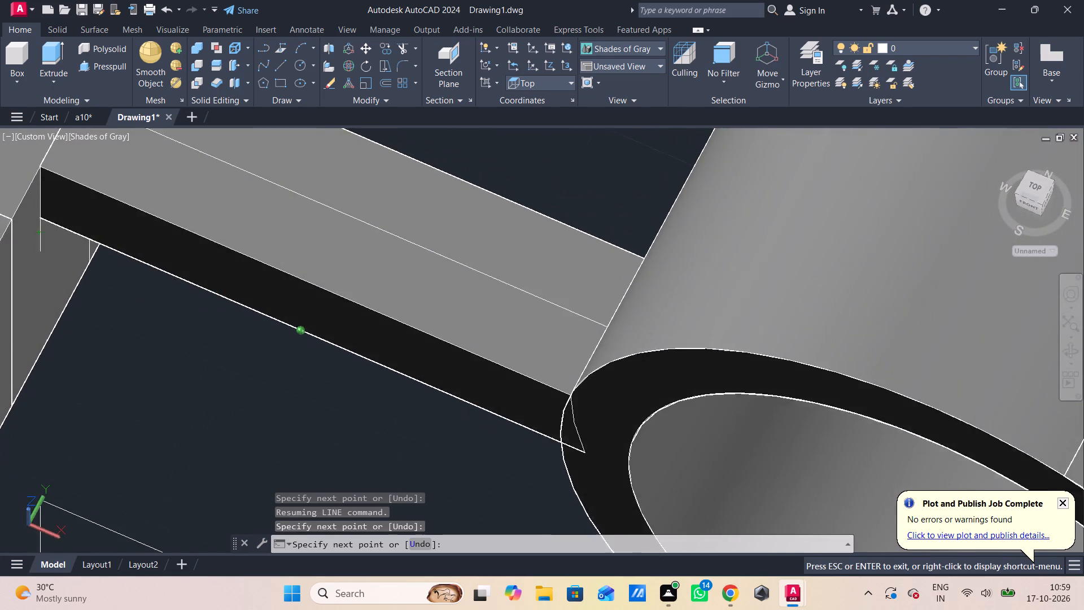
shift+middle_drag(41, 299, 36, 299)
middle_drag(14, 269, 89, 201)
scroll(125, 199, down, 2)
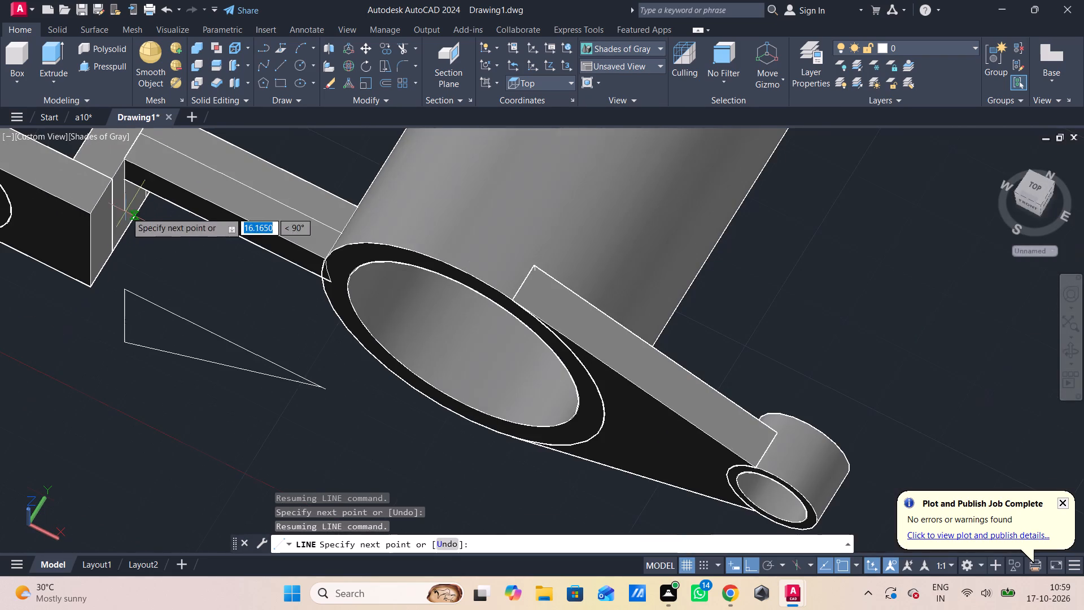
middle_drag(127, 217, 129, 159)
middle_drag(130, 172, 151, 307)
middle_click(152, 317)
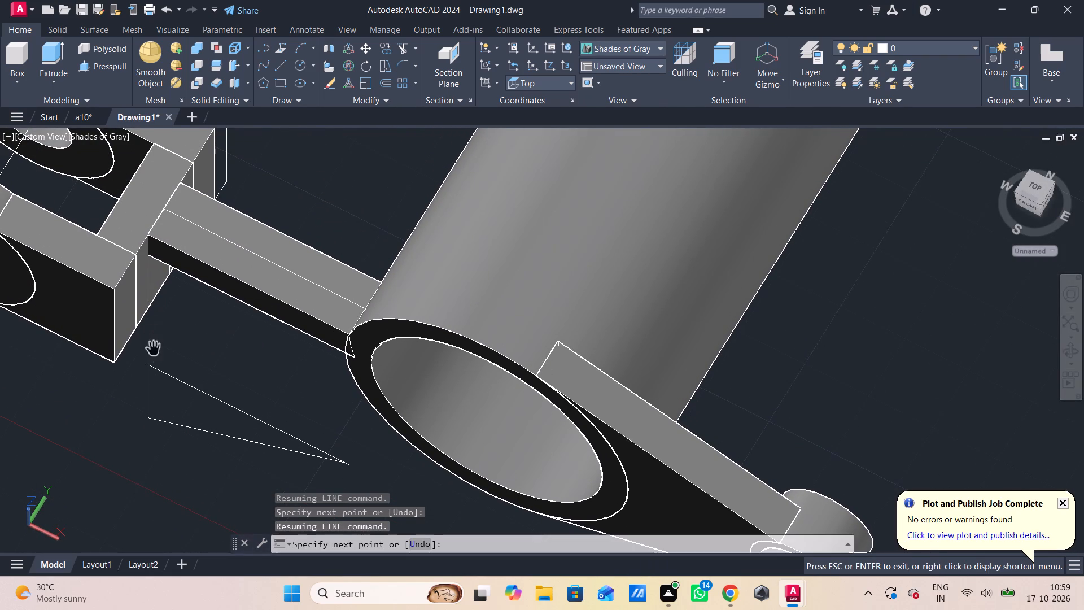
middle_drag(217, 368, 228, 412)
scroll(220, 374, down, 1)
shift+middle_click(229, 414)
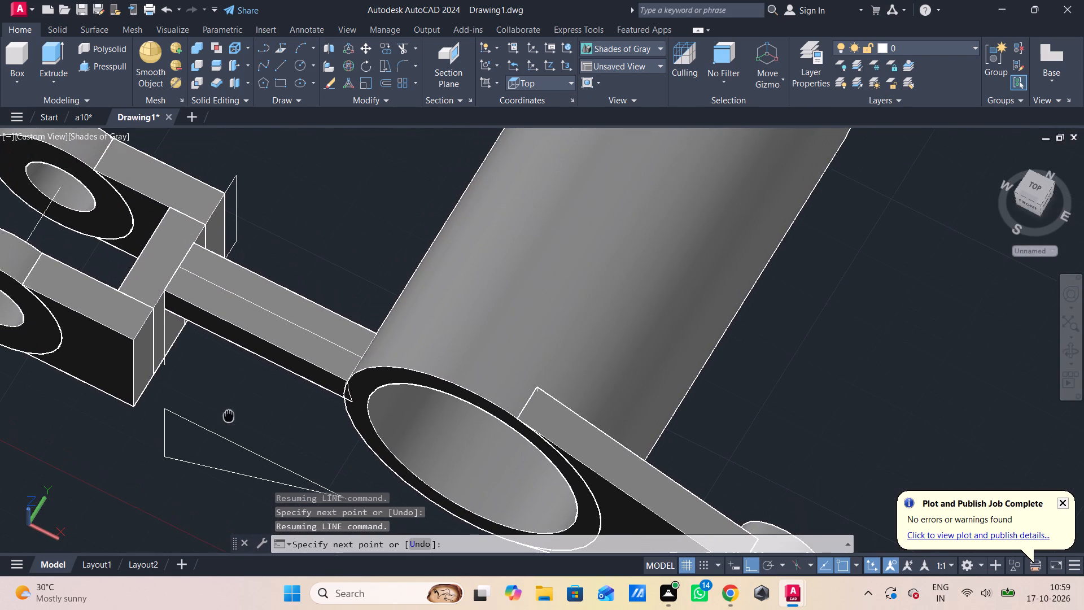
shift+middle_drag(233, 412, 233, 380)
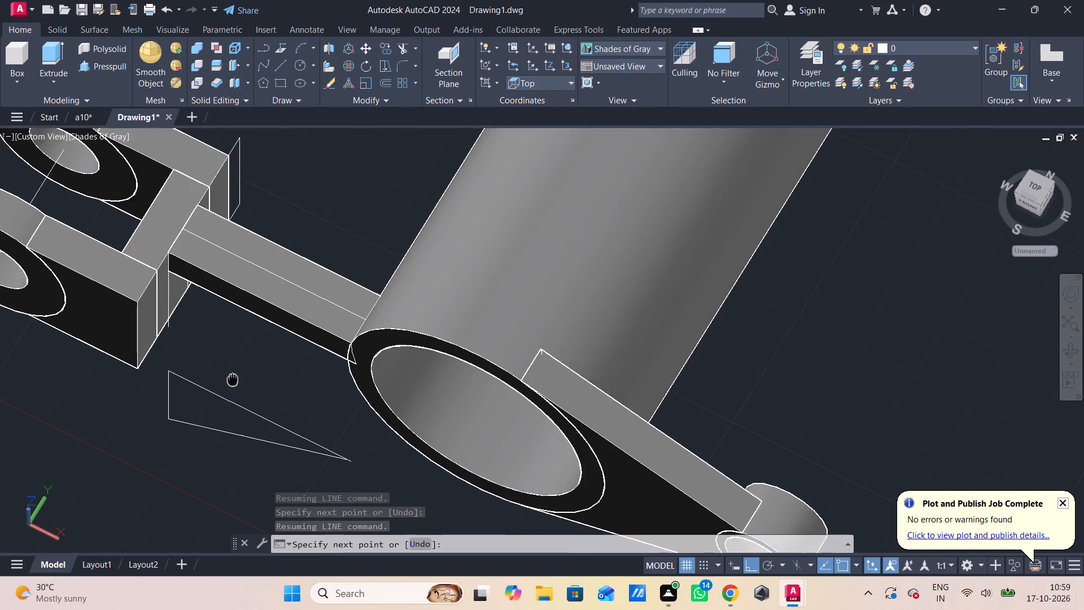
shift+middle_drag(233, 380, 247, 417)
shift+middle_drag(255, 426, 260, 409)
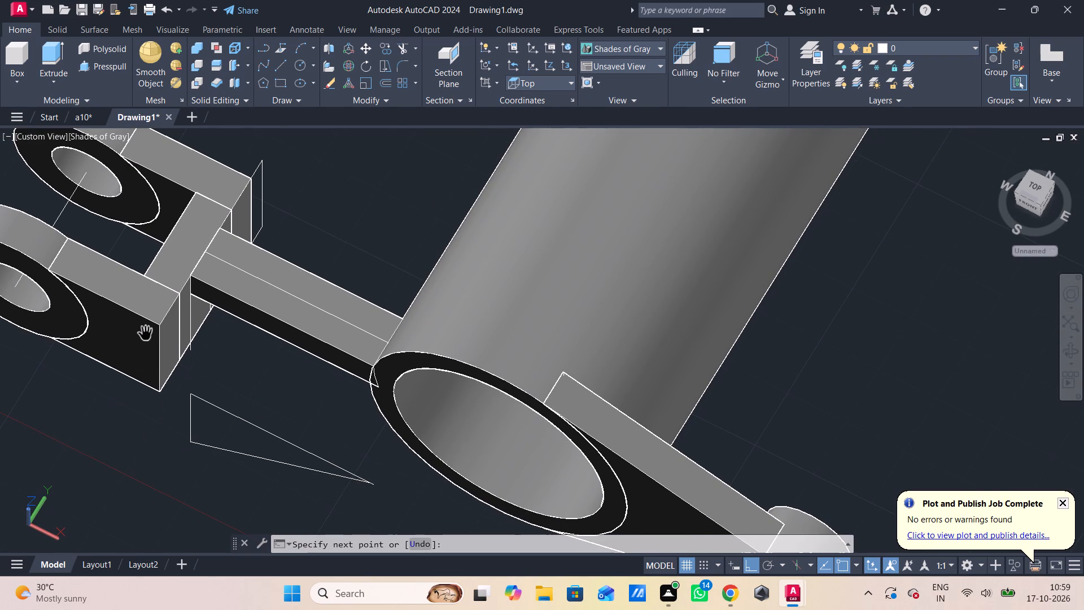
key(Escape)
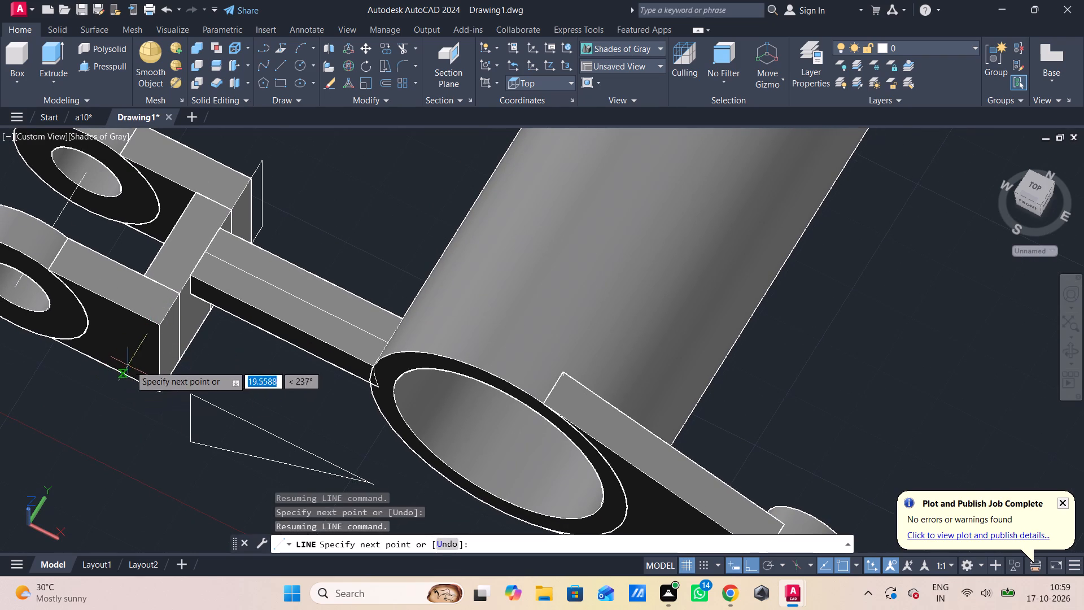
shift+middle_drag(141, 371, 142, 307)
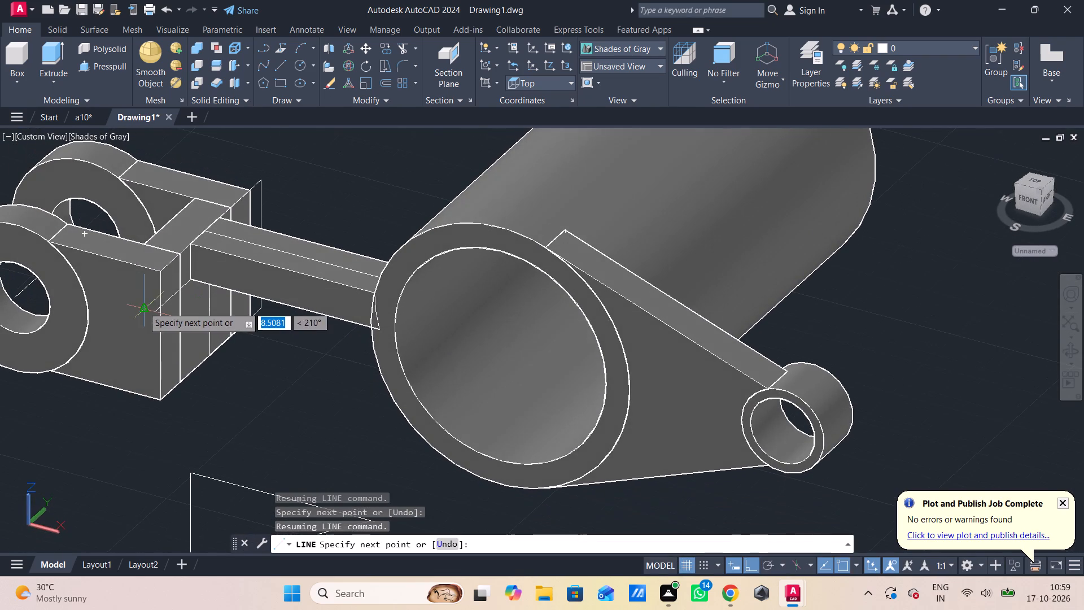
click(159, 309)
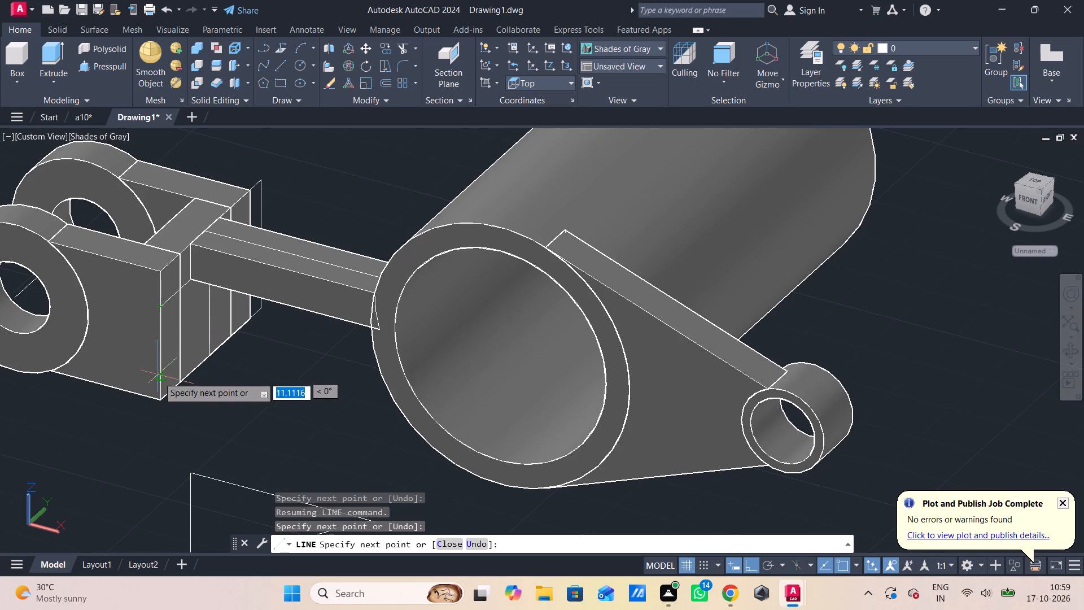
click(368, 327)
key(Escape)
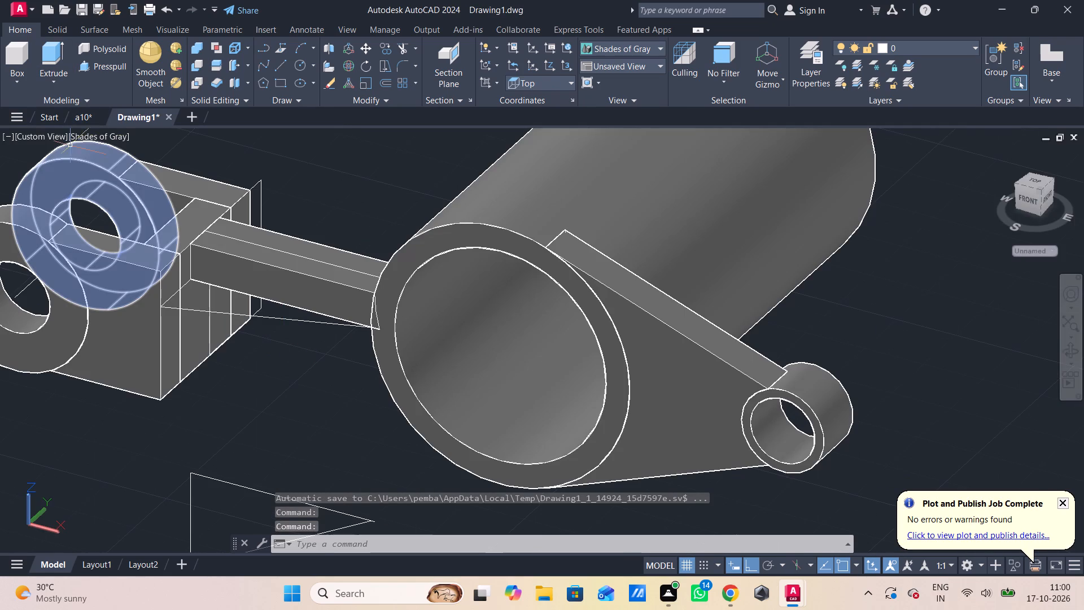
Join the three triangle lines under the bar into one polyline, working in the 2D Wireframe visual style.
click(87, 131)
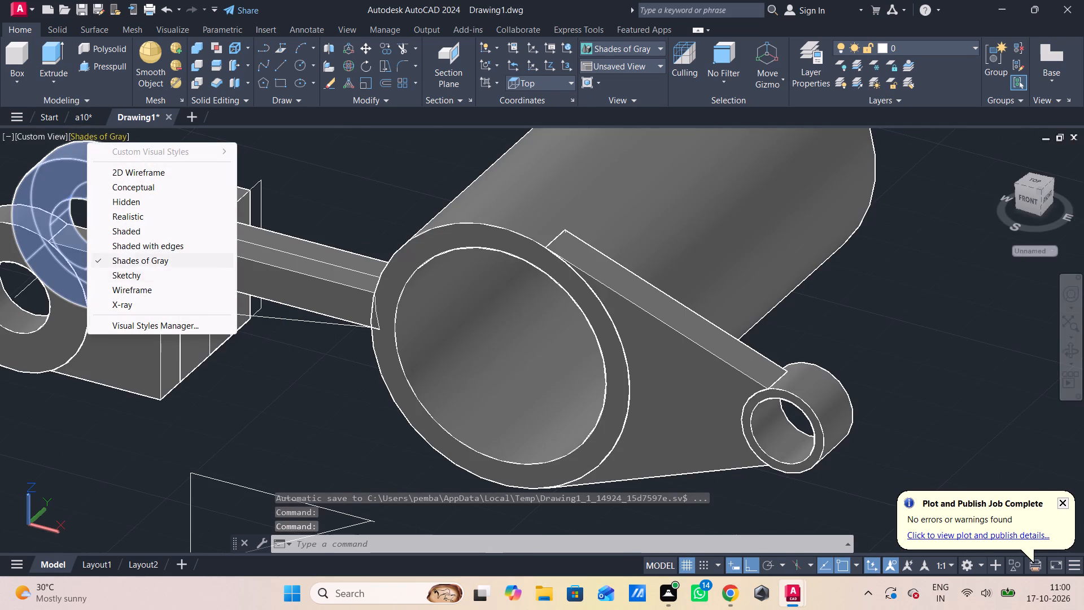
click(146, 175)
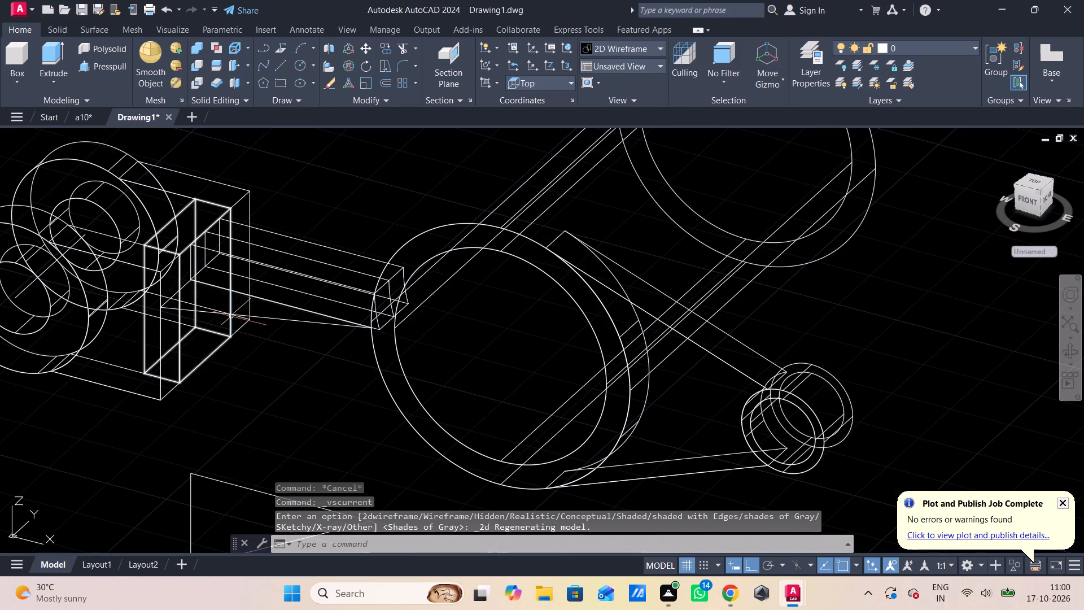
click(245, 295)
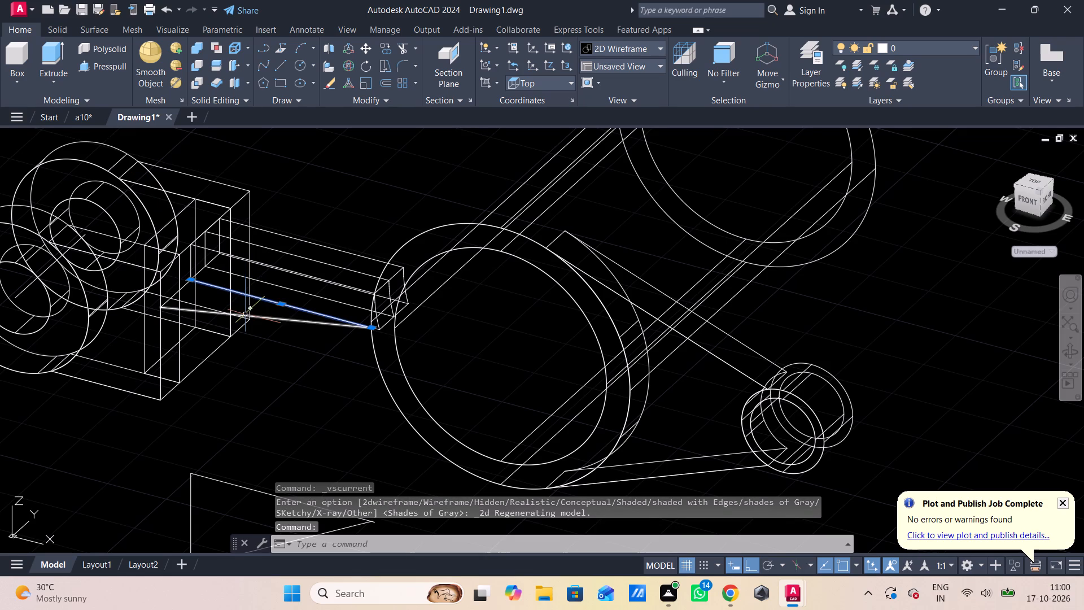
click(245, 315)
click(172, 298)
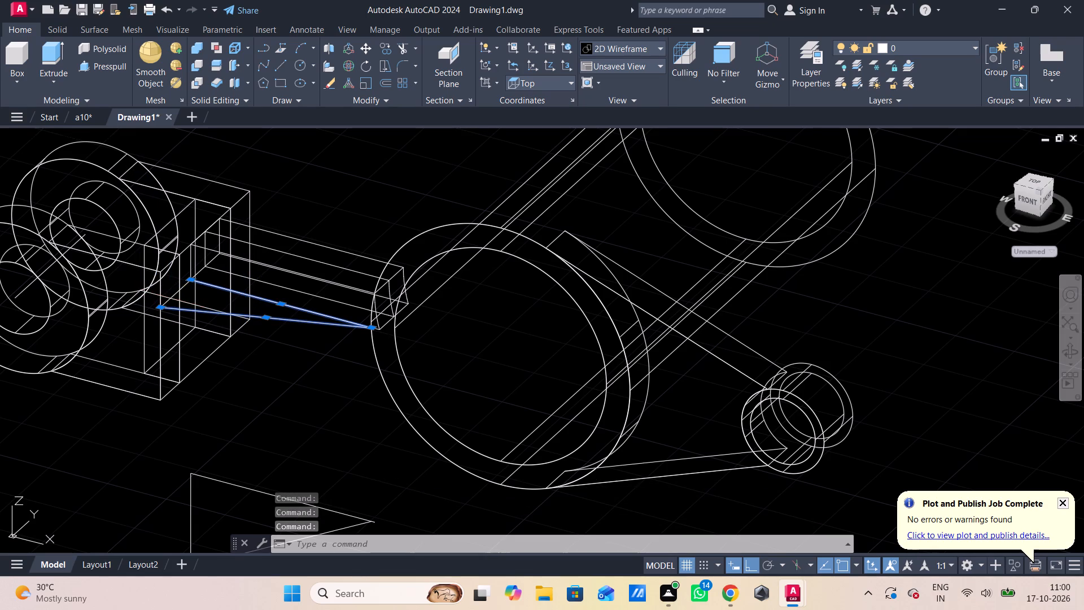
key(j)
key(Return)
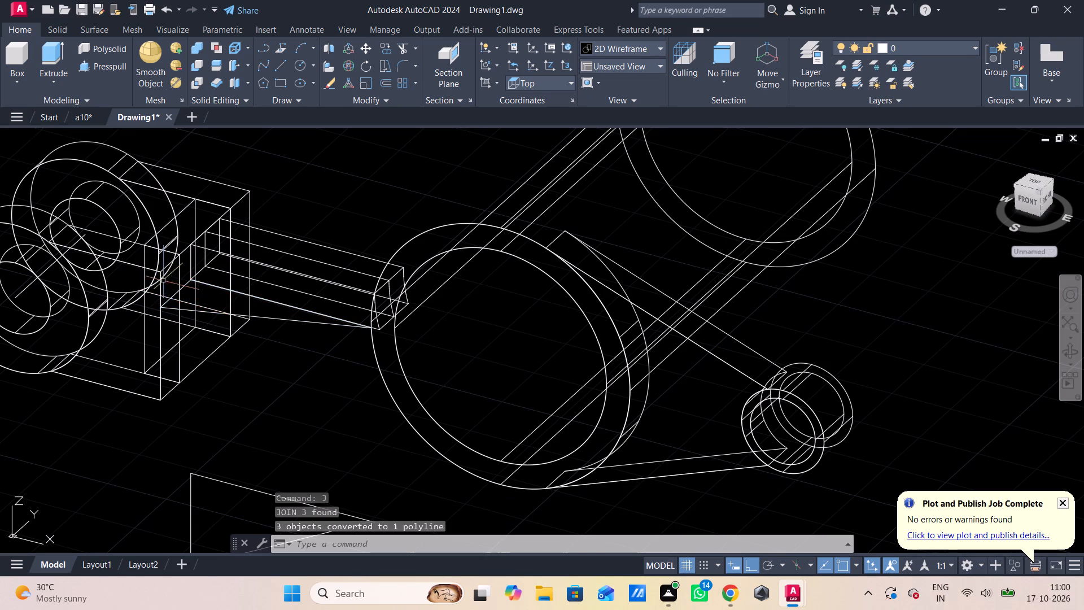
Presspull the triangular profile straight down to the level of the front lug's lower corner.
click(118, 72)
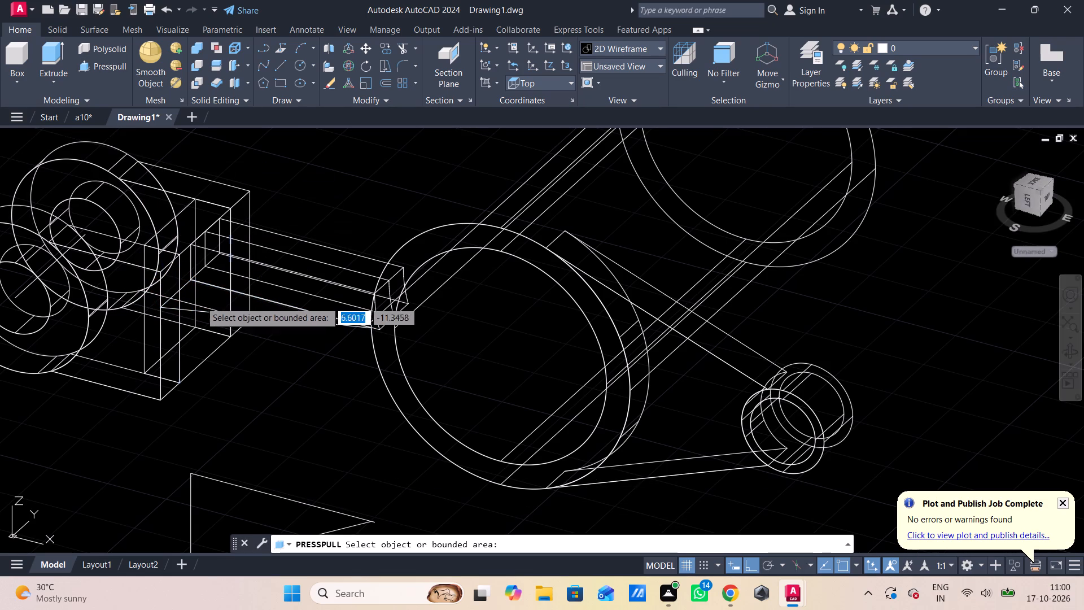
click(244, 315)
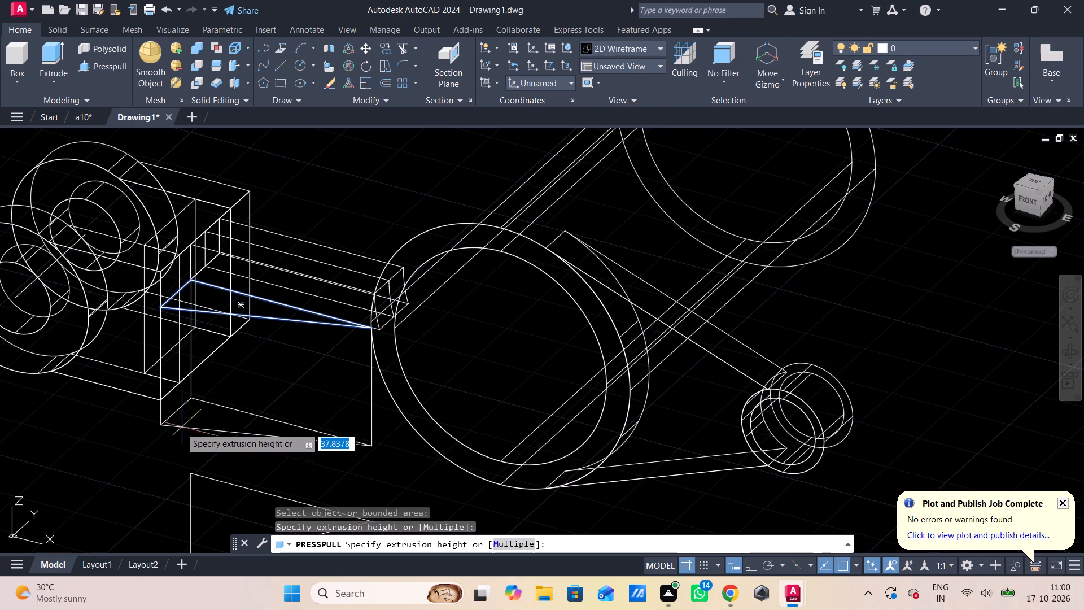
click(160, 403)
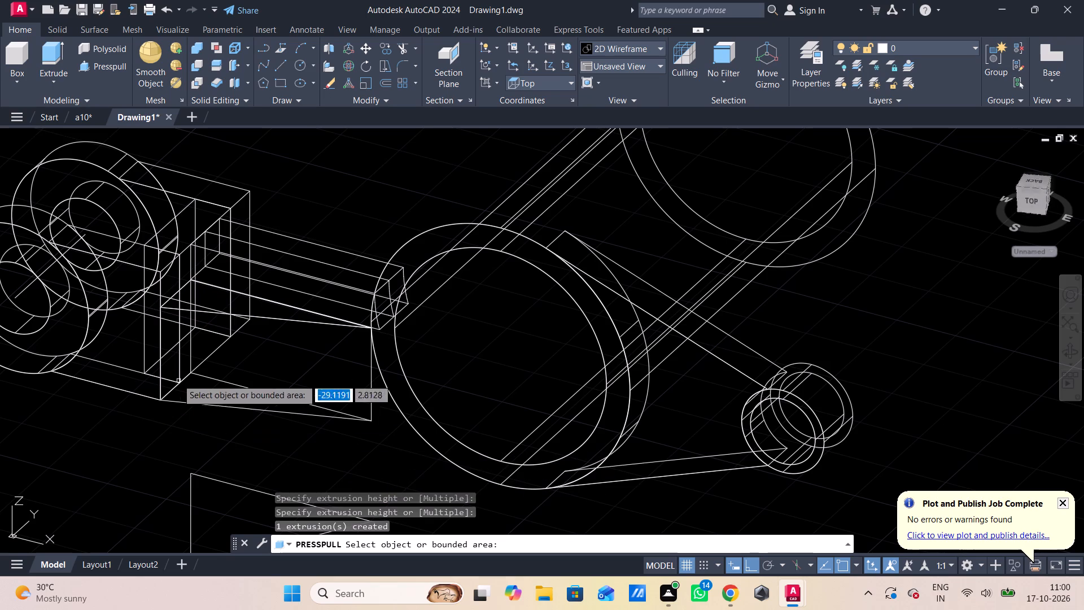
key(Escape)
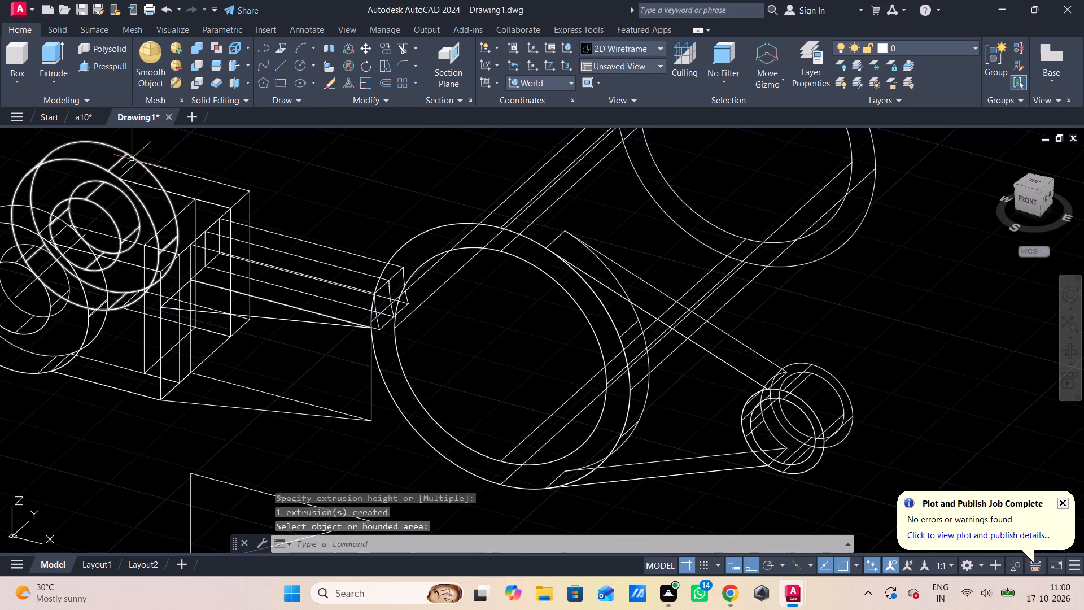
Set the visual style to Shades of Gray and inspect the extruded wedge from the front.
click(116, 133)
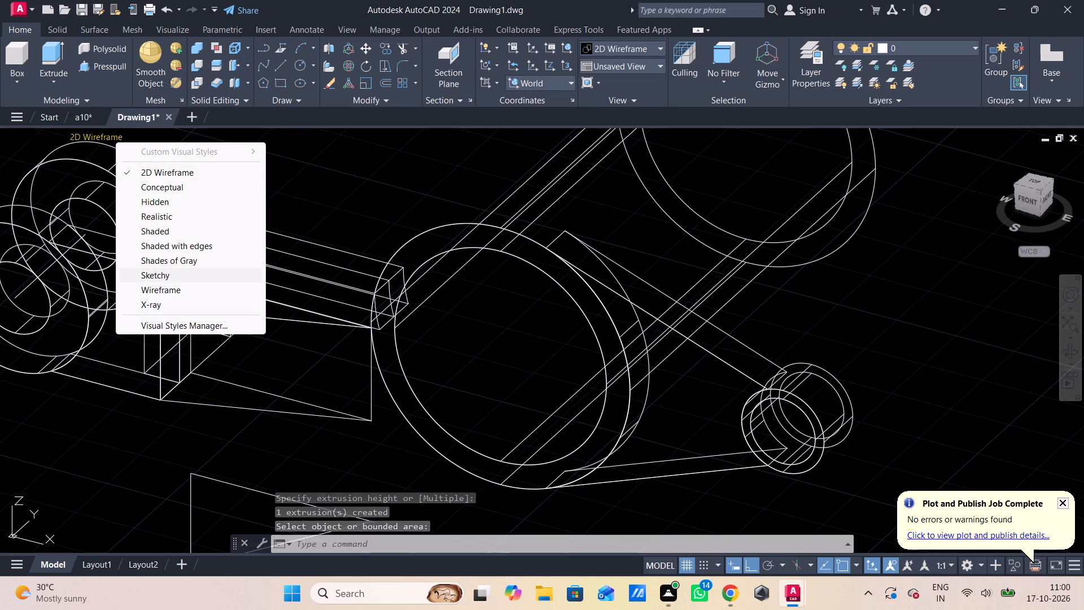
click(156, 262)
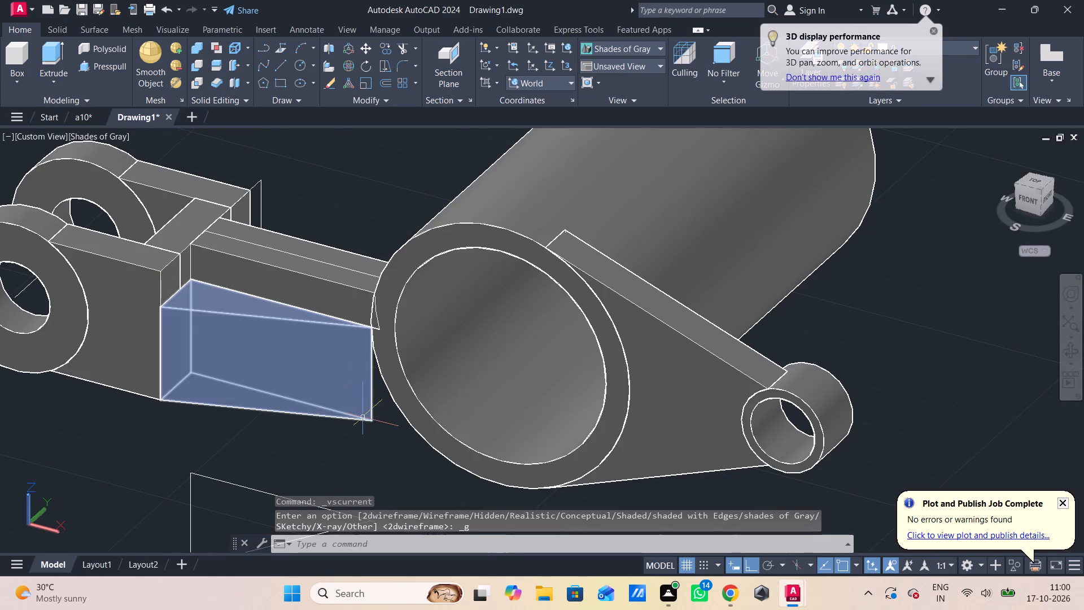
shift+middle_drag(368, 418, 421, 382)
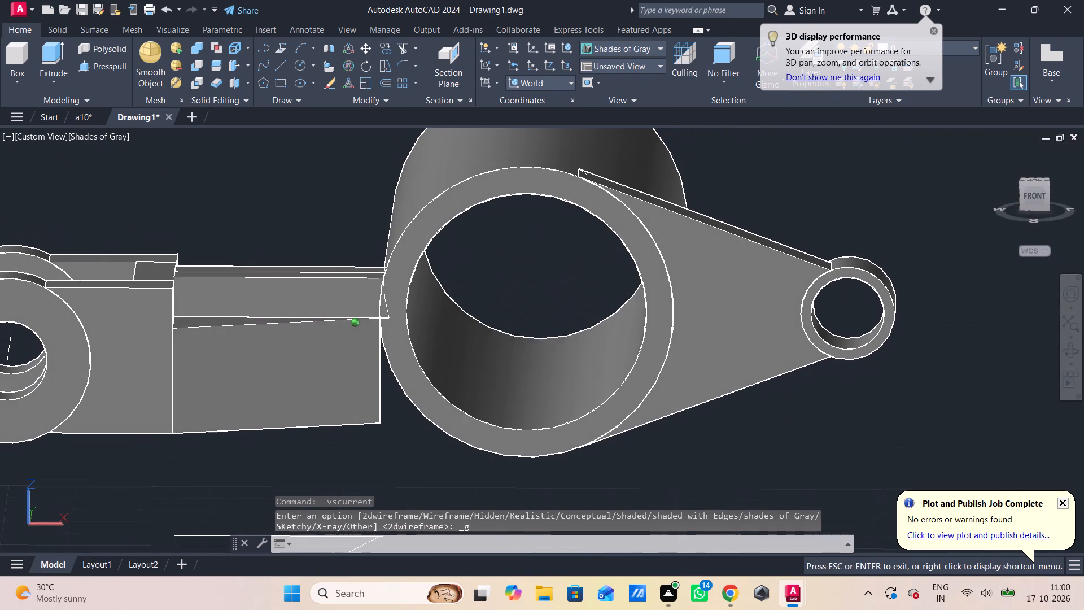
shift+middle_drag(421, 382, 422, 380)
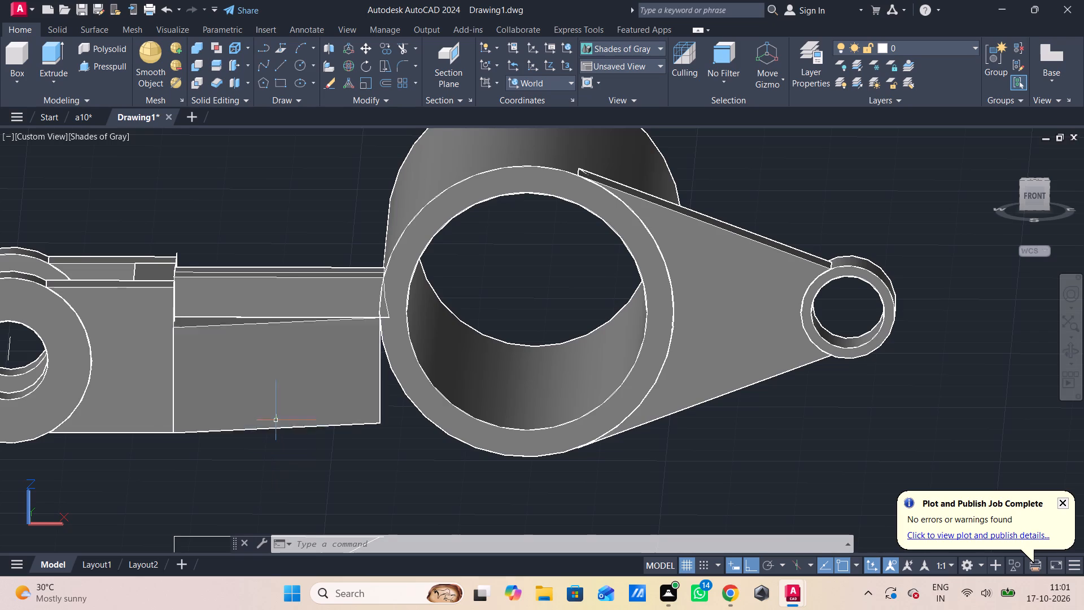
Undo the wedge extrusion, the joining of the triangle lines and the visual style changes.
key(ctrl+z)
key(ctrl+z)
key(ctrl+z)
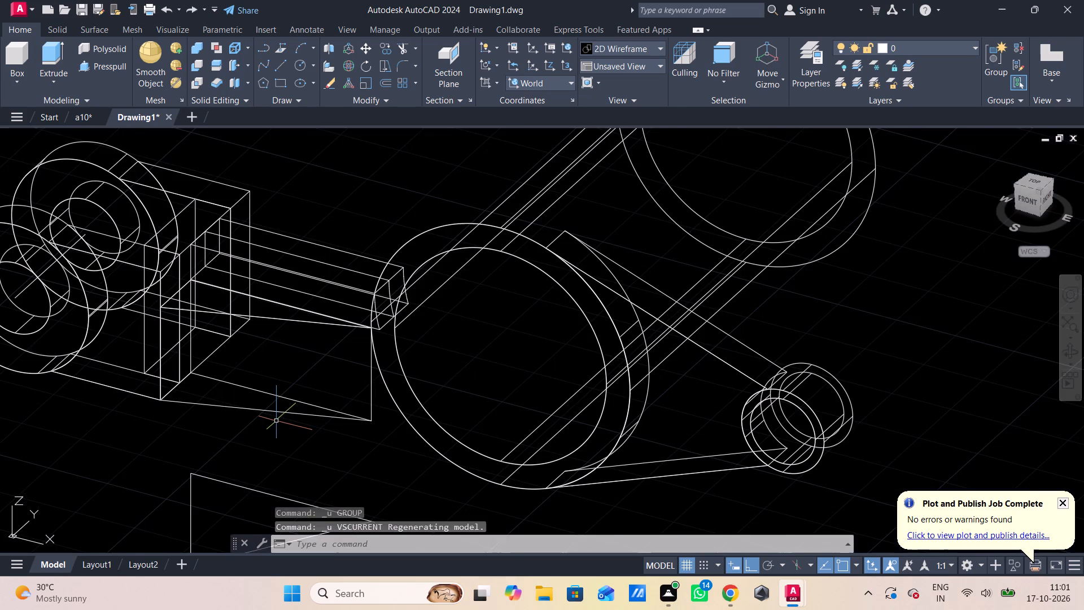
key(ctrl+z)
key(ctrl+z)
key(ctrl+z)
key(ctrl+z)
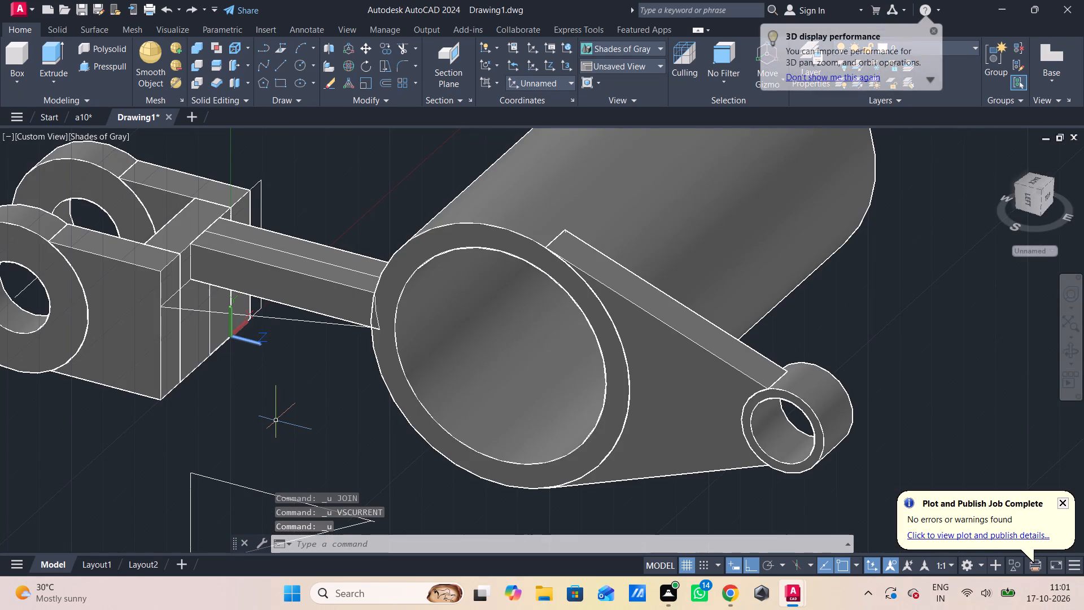
Undo the last line operation.
key(ctrl+z)
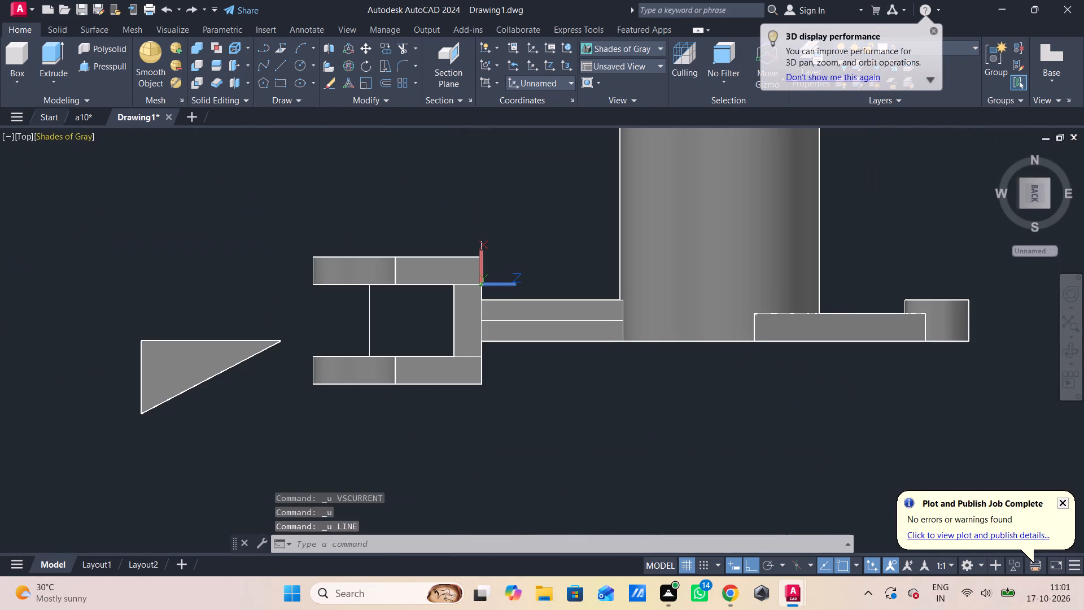
Set the visual style to 2D Wireframe.
click(66, 137)
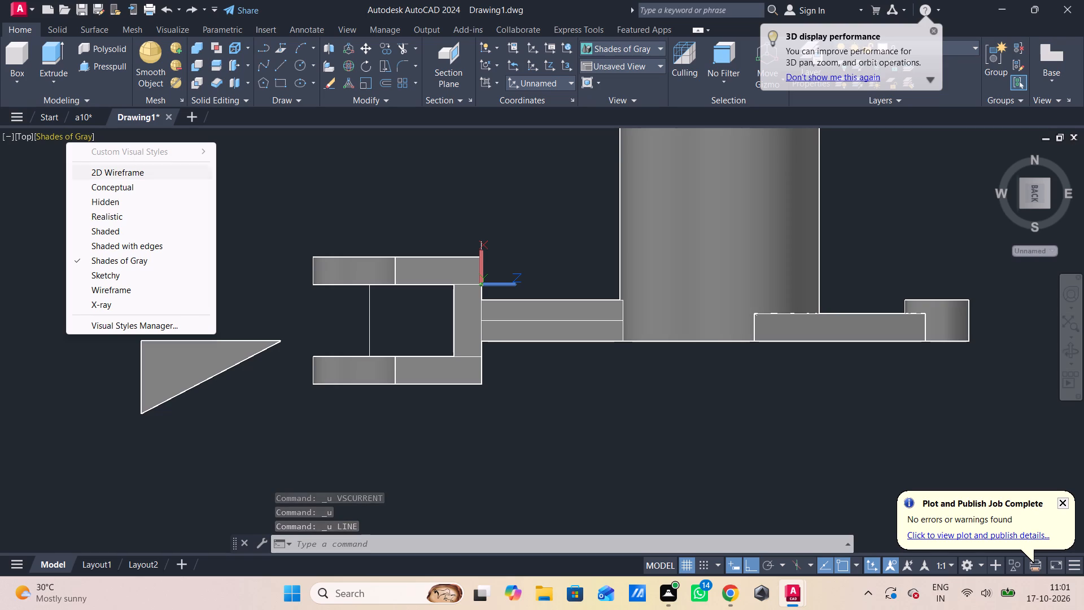
click(126, 167)
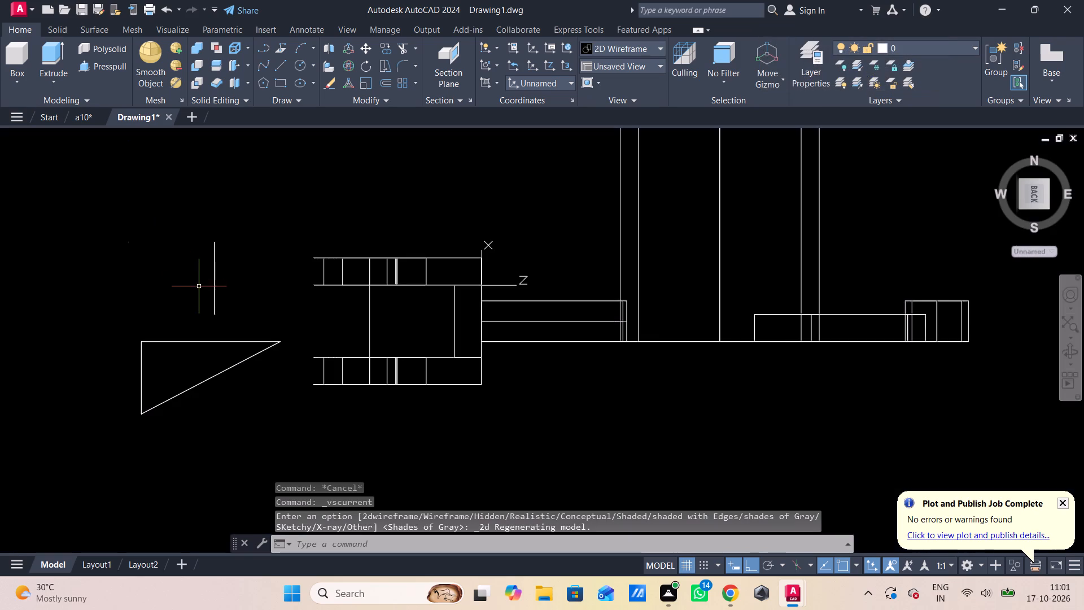
click(290, 319)
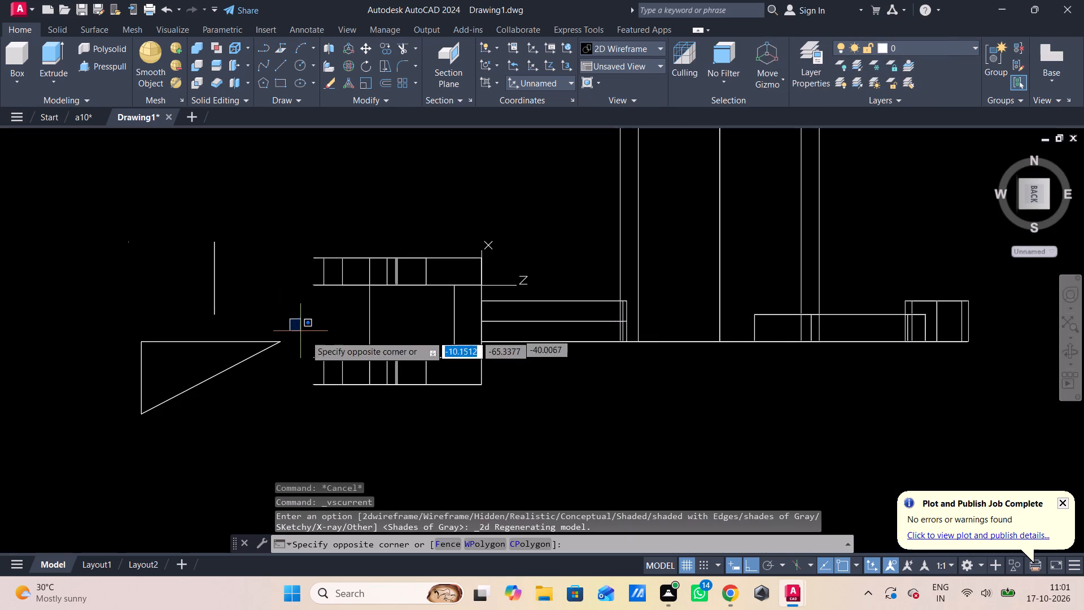
key(Escape)
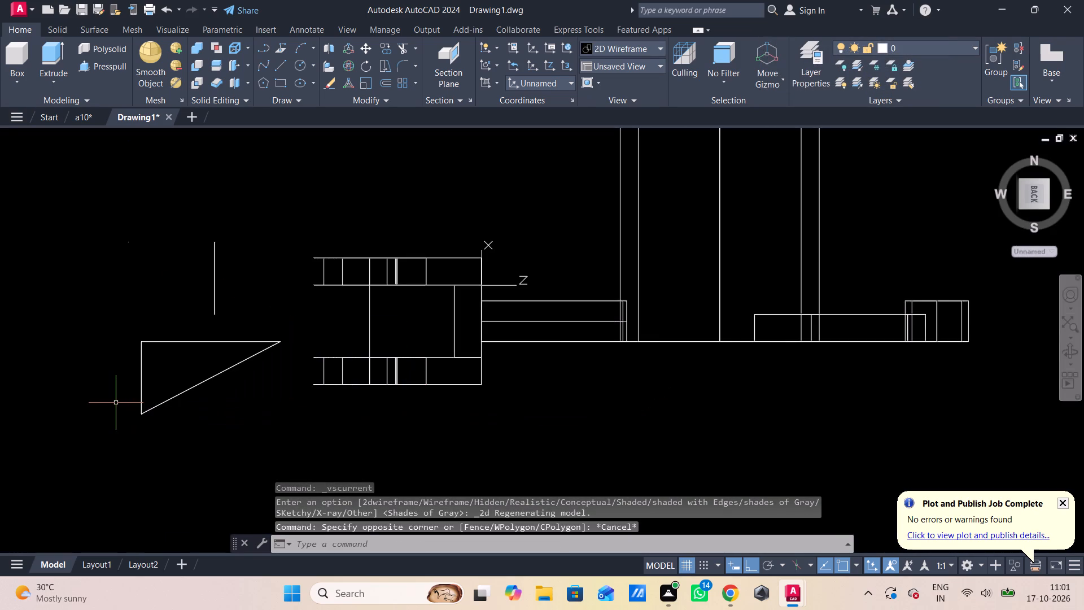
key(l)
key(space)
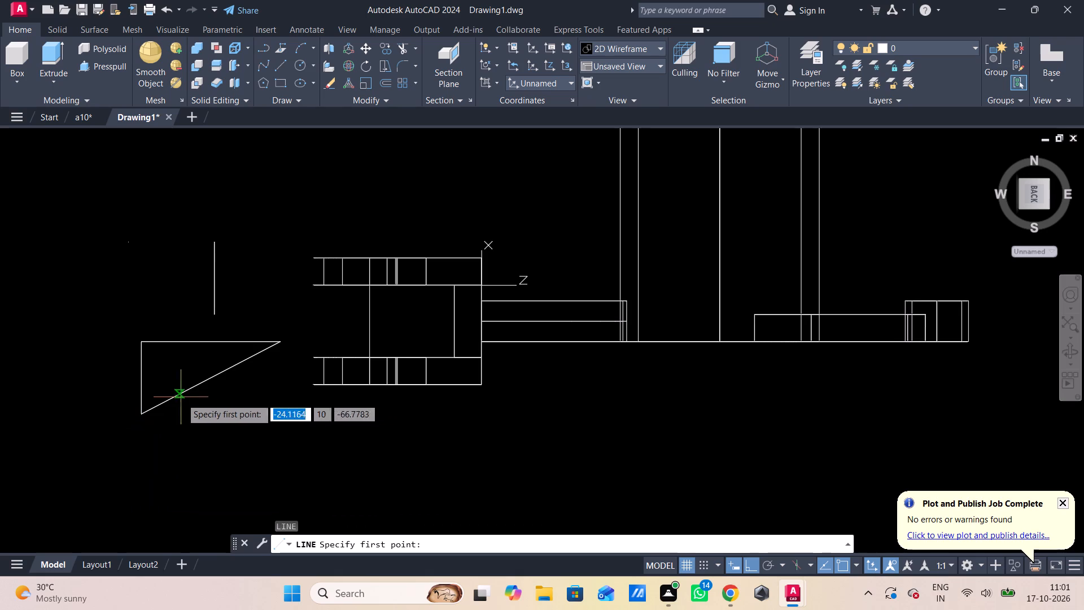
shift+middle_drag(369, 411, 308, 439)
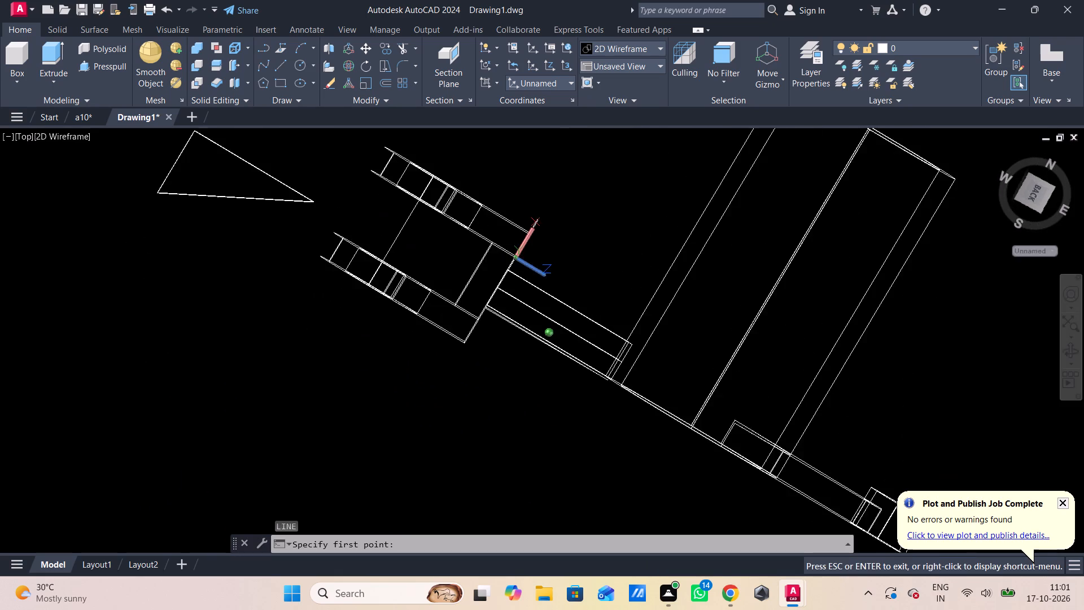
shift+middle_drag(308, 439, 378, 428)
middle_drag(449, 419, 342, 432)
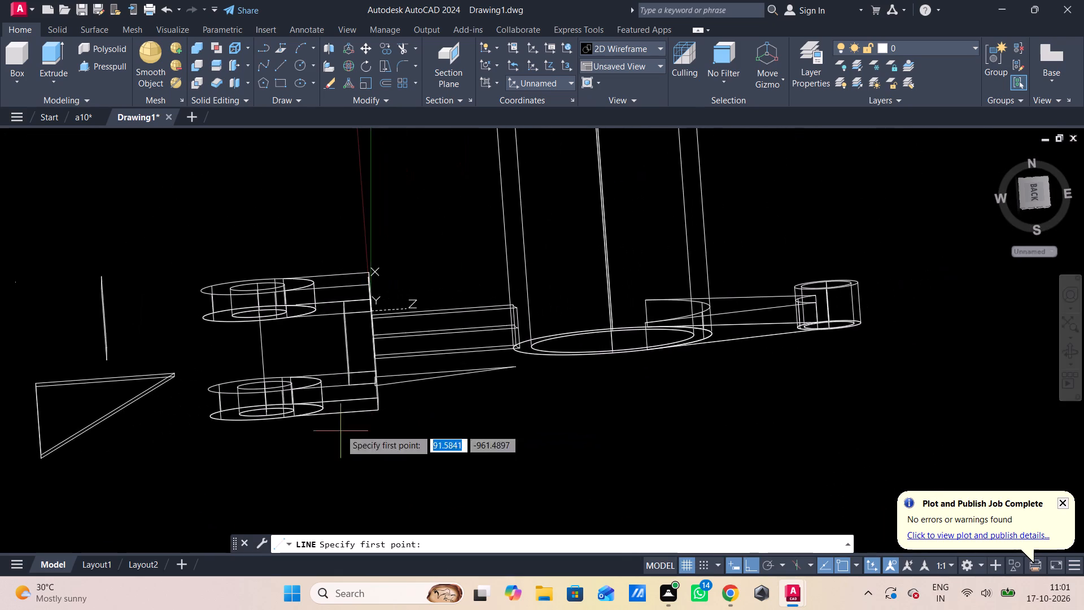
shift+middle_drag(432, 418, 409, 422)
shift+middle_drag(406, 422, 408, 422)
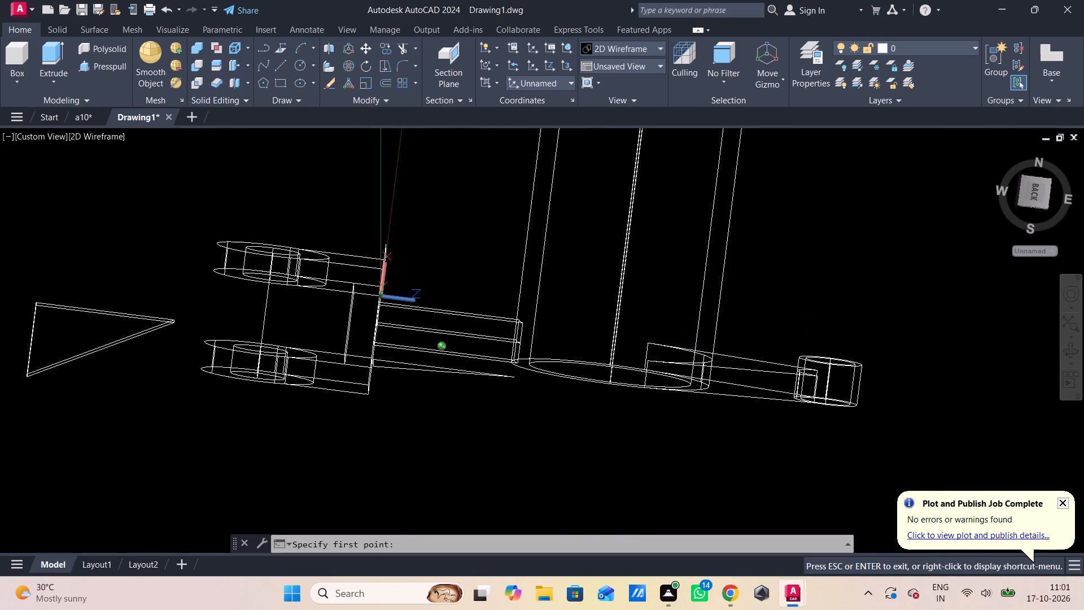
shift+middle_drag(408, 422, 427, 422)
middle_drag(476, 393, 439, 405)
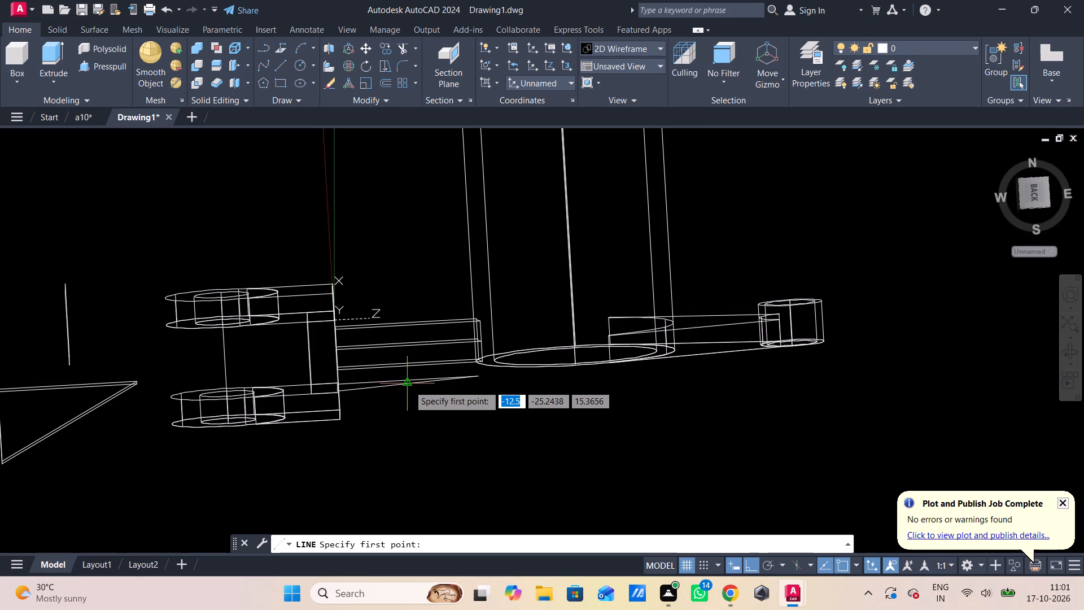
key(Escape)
Erase the thin triangular polyline lying beneath the bar between the wall and the tube.
click(409, 379)
key(F12)
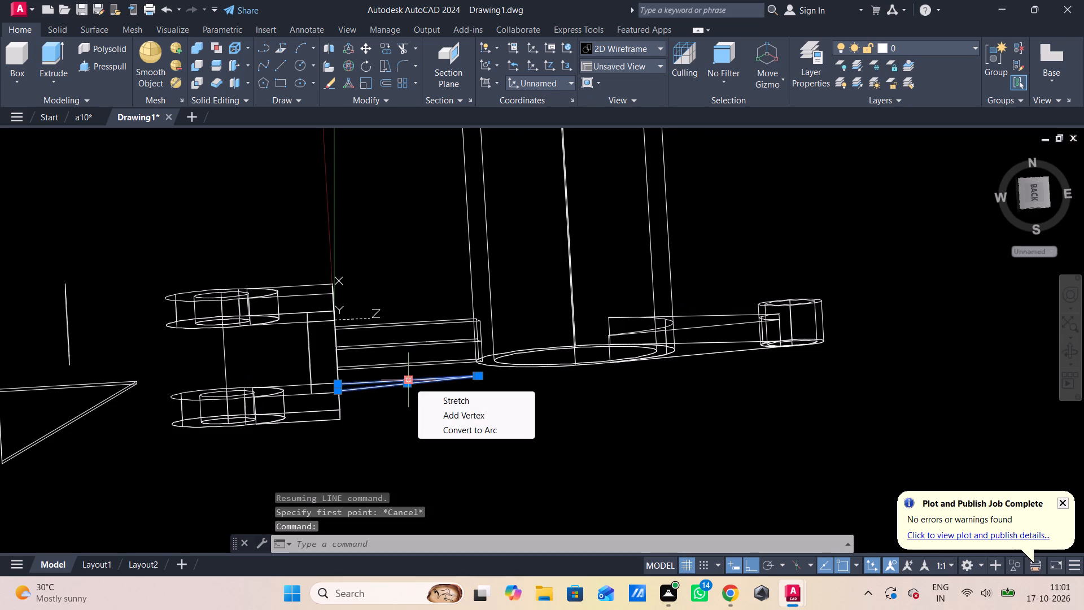
key(F12)
key(Delete)
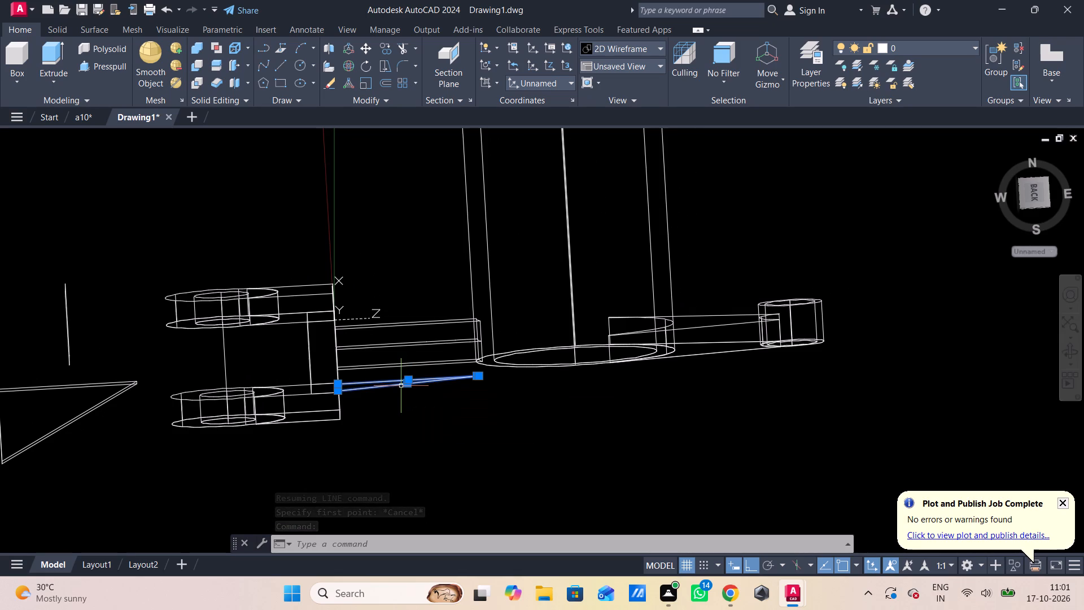
key(Delete)
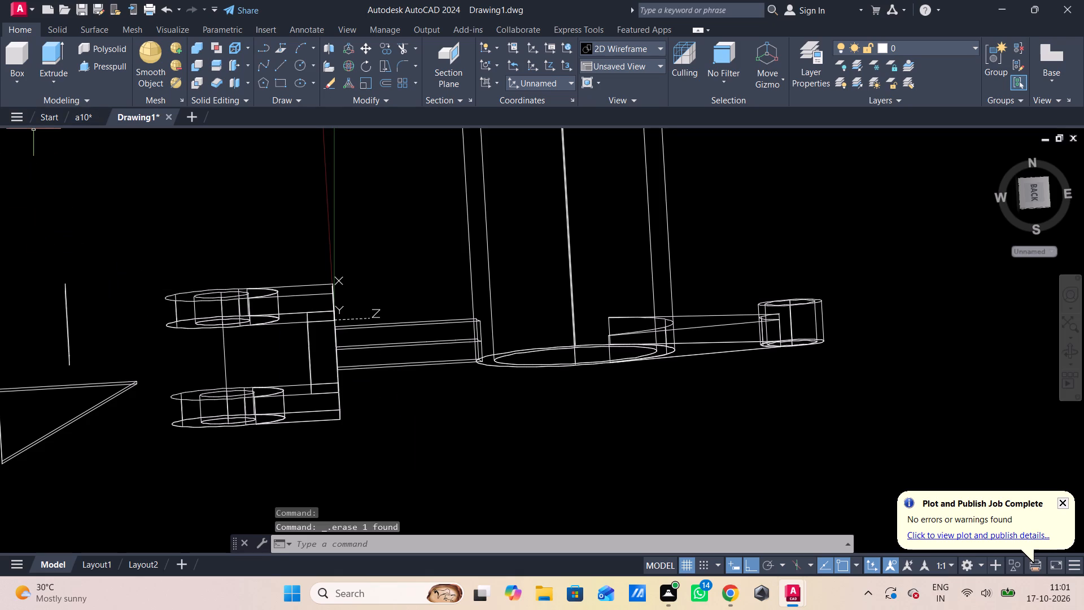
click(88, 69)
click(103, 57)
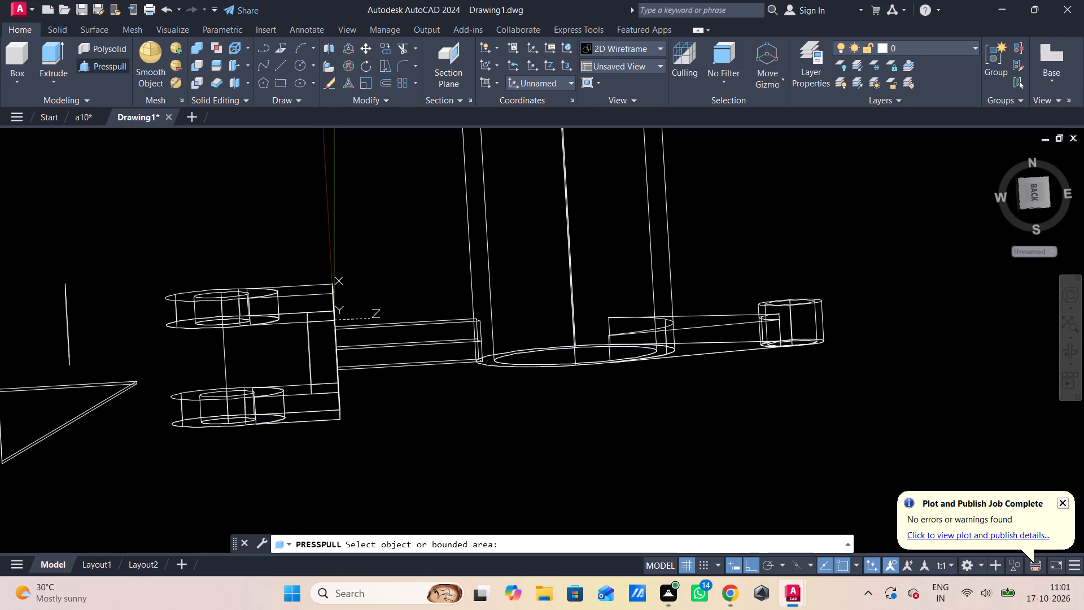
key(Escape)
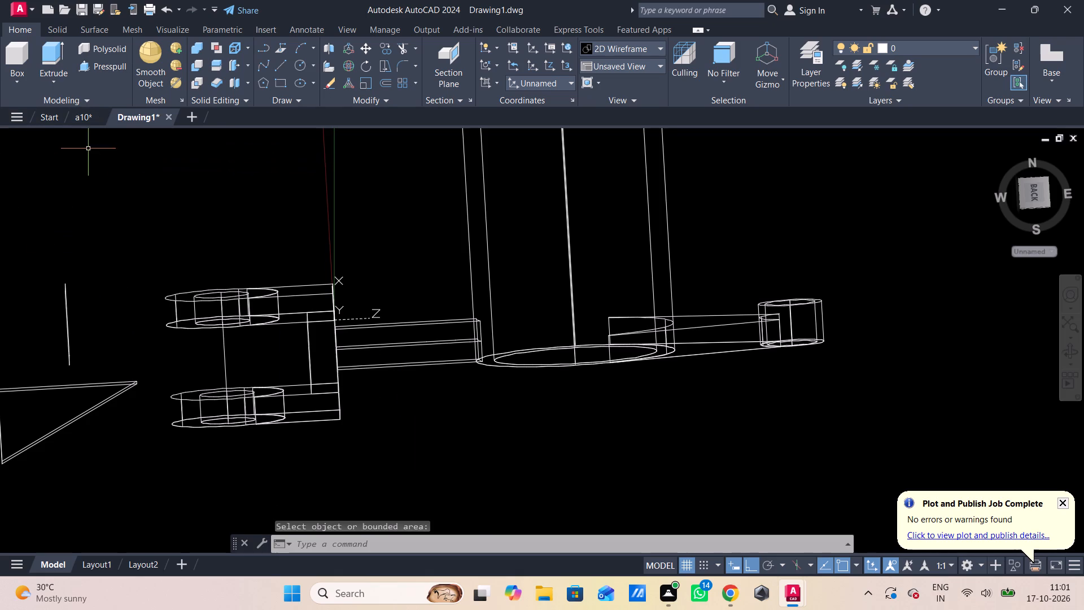
Set the visual style to Shades of Gray.
click(88, 137)
click(138, 260)
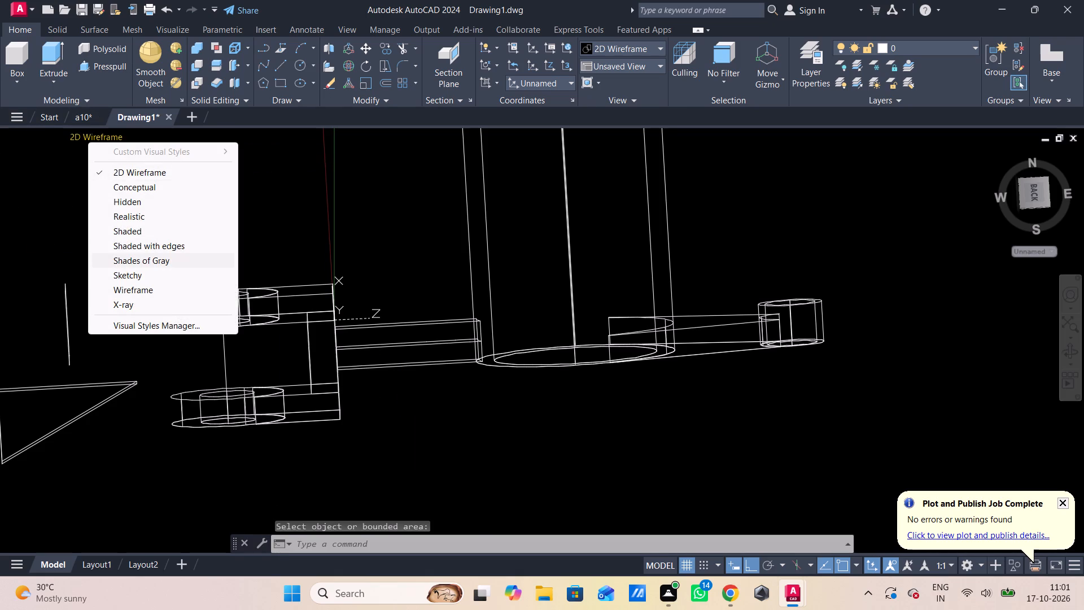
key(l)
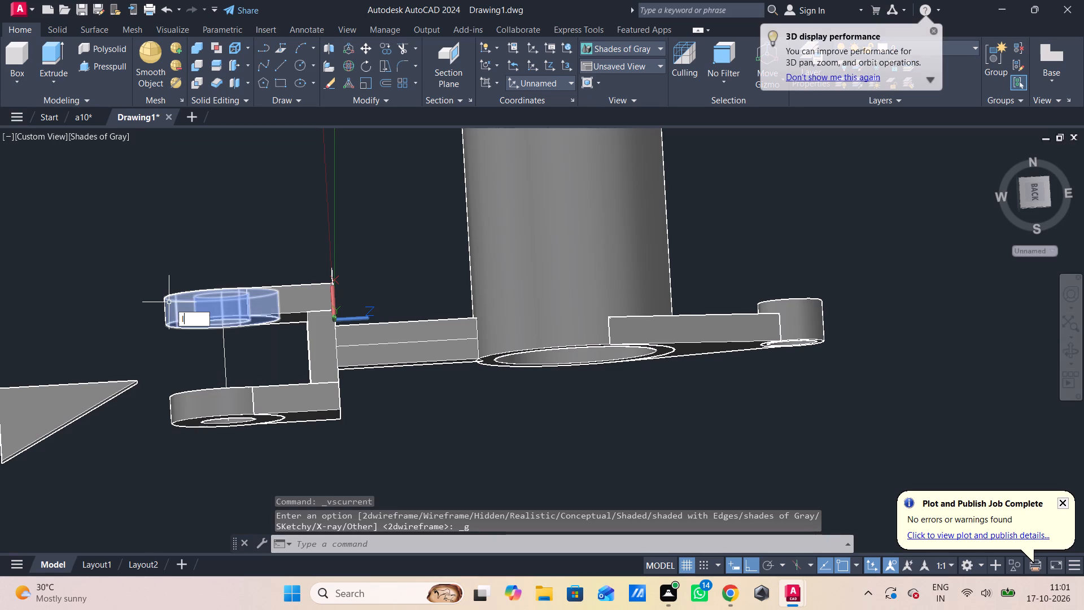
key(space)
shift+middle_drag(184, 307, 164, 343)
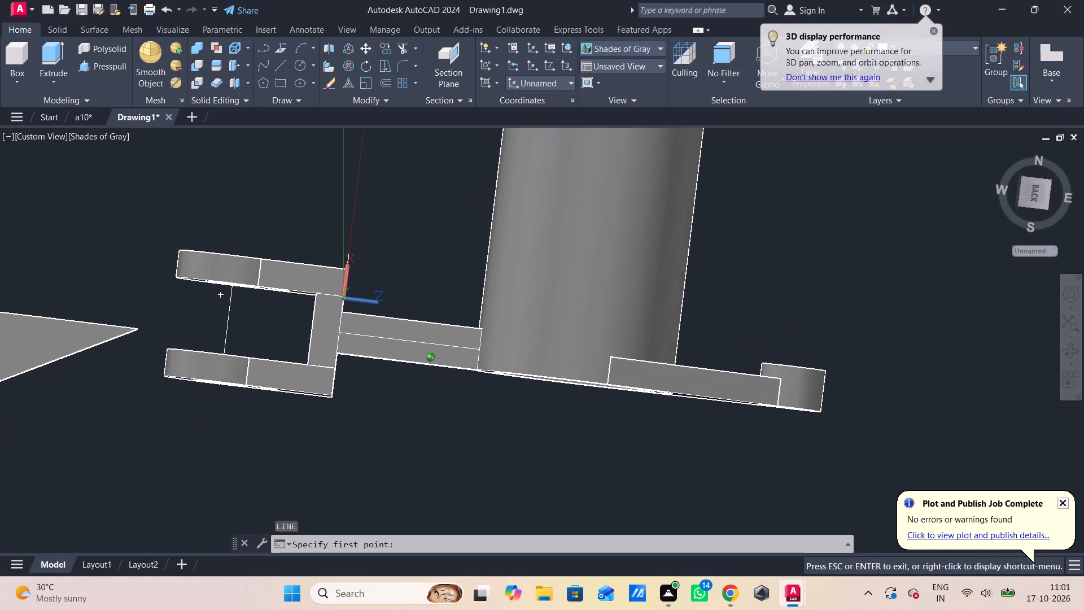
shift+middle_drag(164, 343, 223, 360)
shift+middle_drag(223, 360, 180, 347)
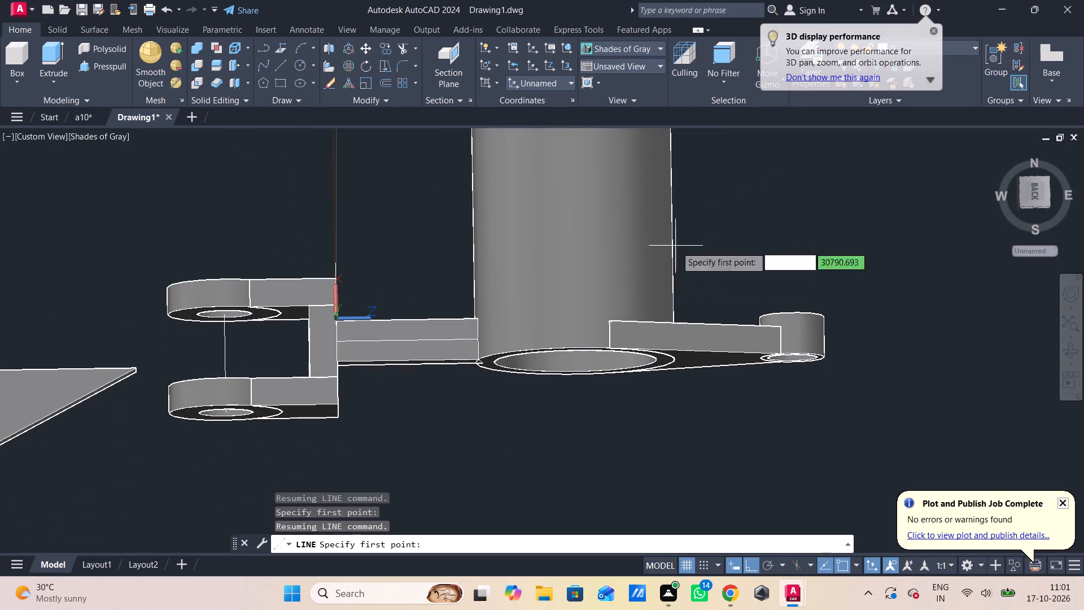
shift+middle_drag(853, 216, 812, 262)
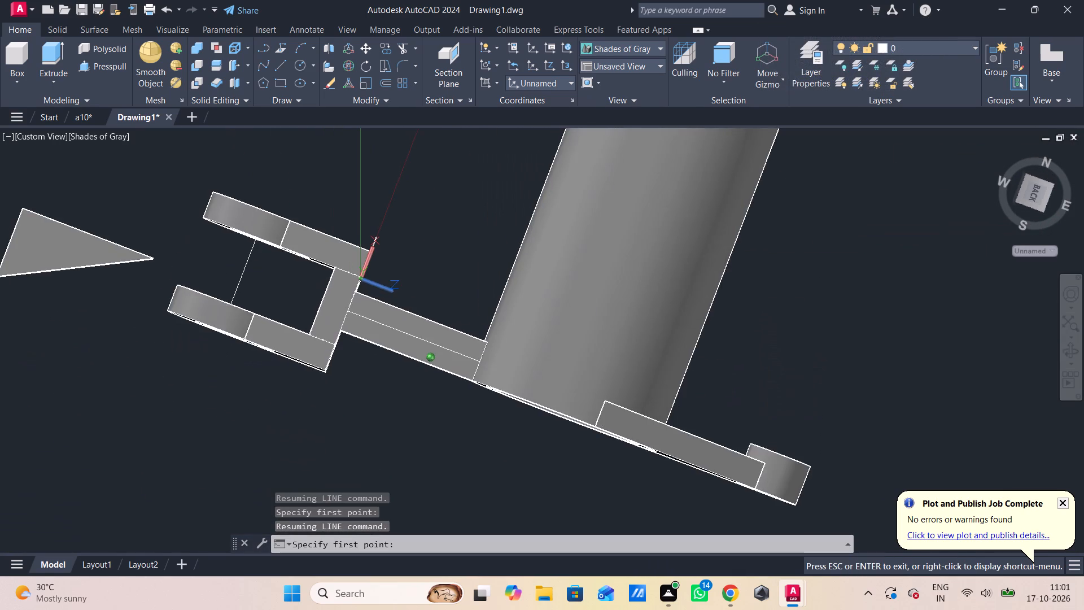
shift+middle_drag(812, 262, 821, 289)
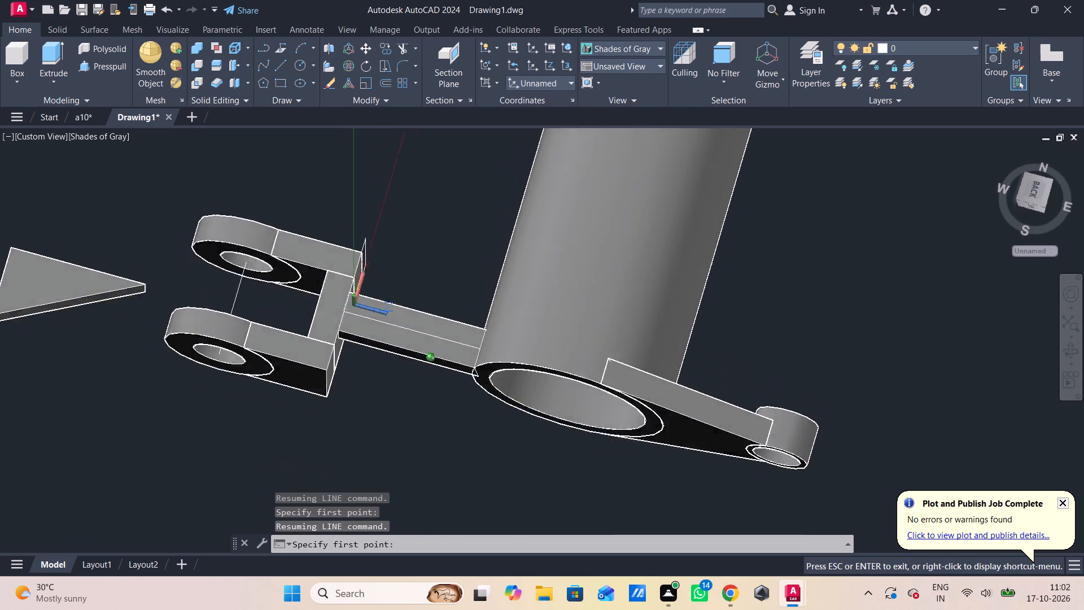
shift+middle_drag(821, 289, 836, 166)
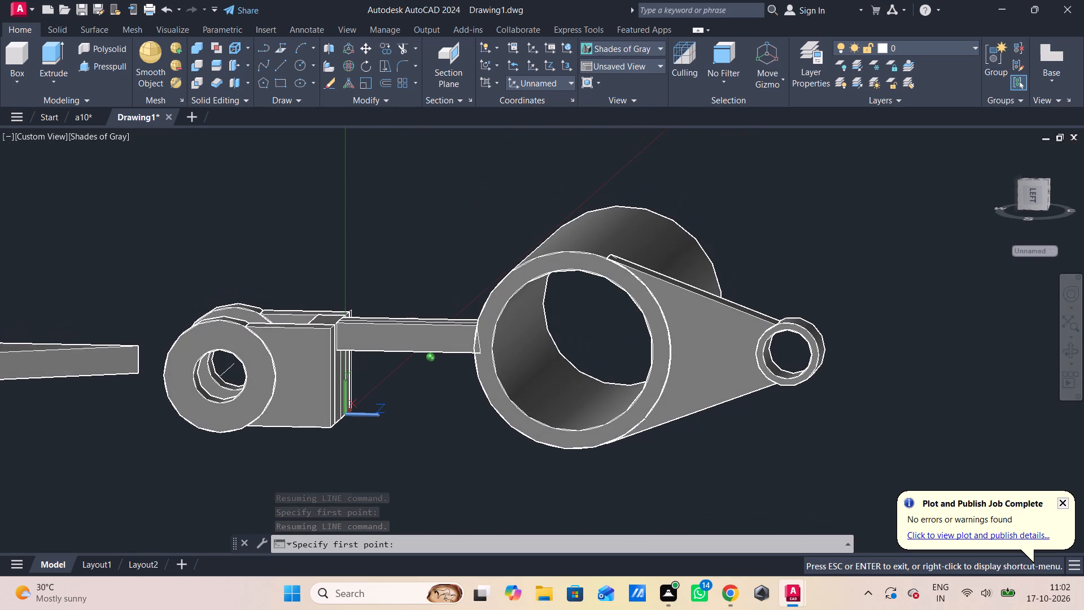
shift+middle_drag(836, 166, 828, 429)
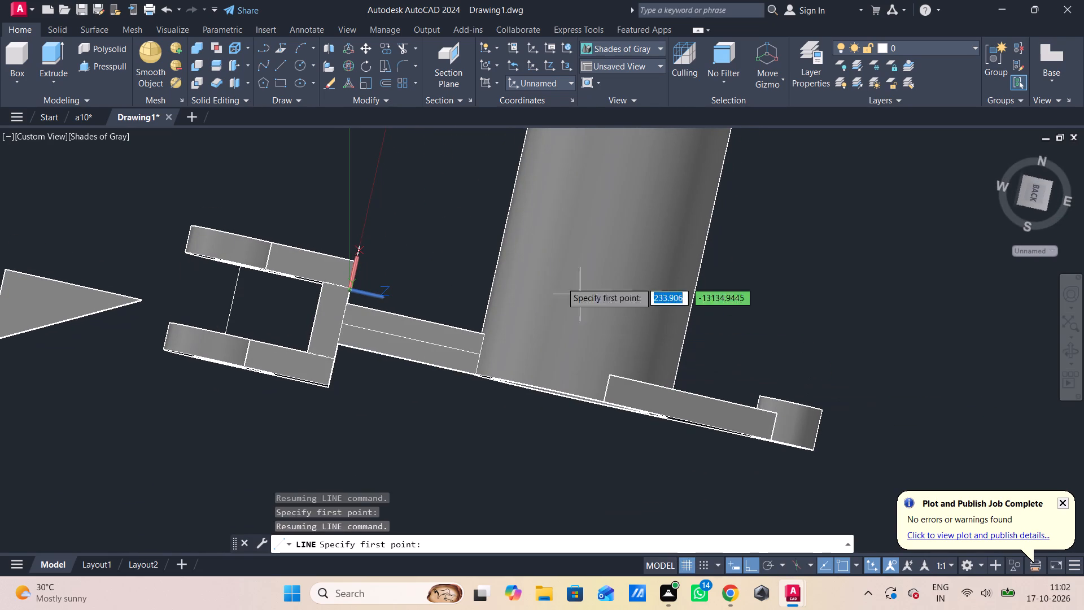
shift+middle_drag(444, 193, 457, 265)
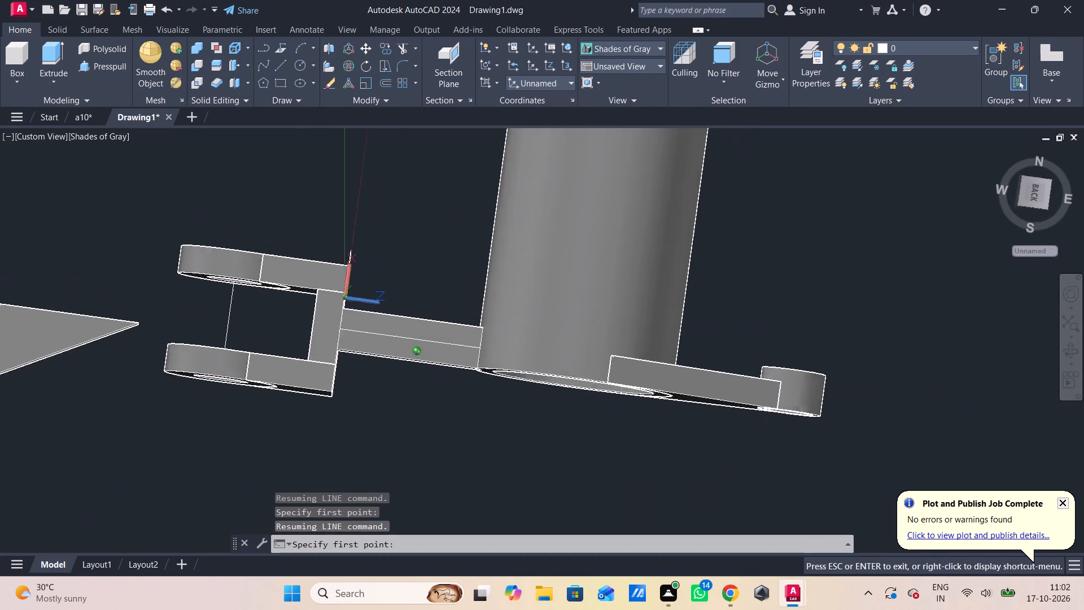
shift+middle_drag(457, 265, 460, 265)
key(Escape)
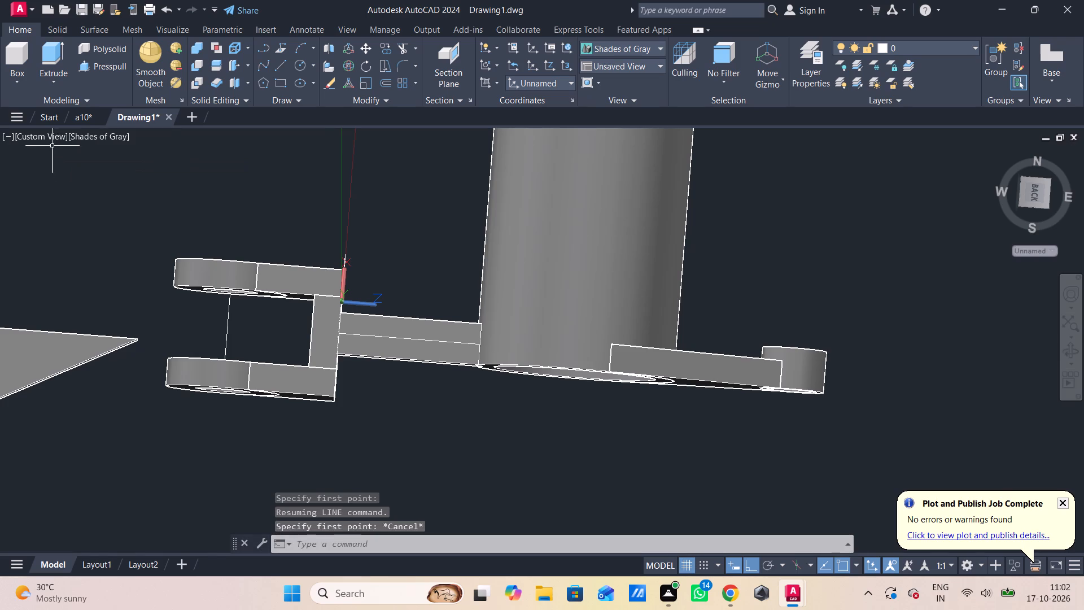
Switch the model to the Front view.
shift+middle_drag(419, 203, 429, 252)
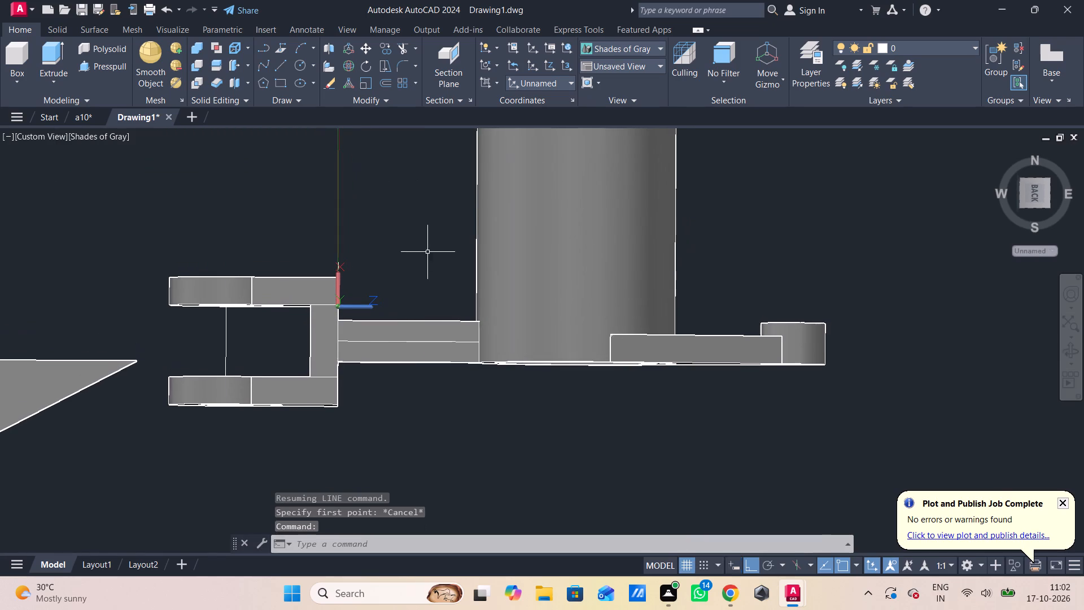
scroll(427, 228, down, 3)
shift+middle_drag(427, 229, 434, 261)
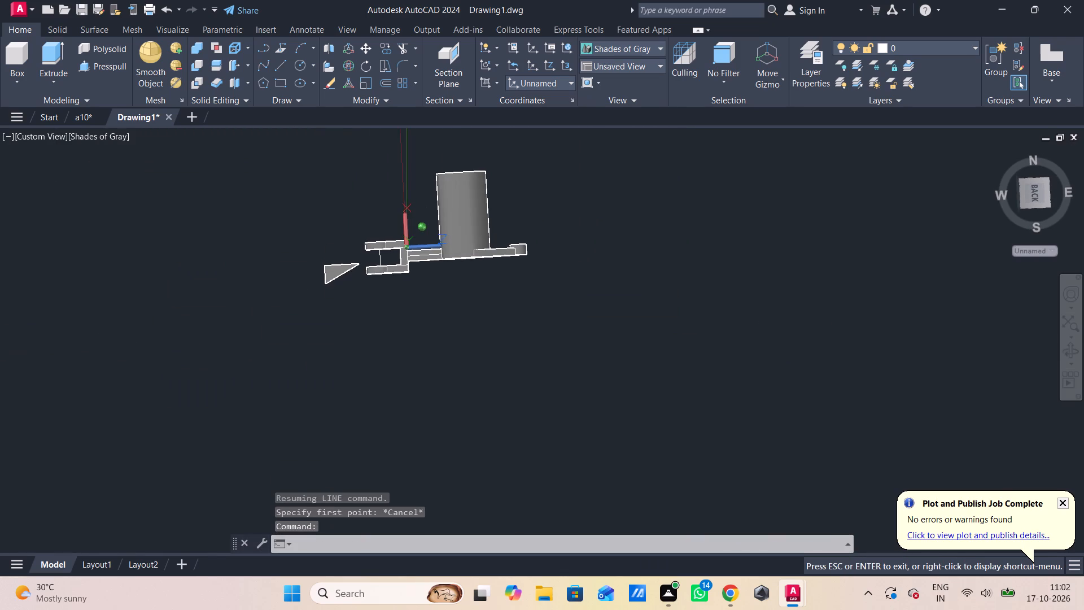
shift+middle_drag(434, 261, 435, 330)
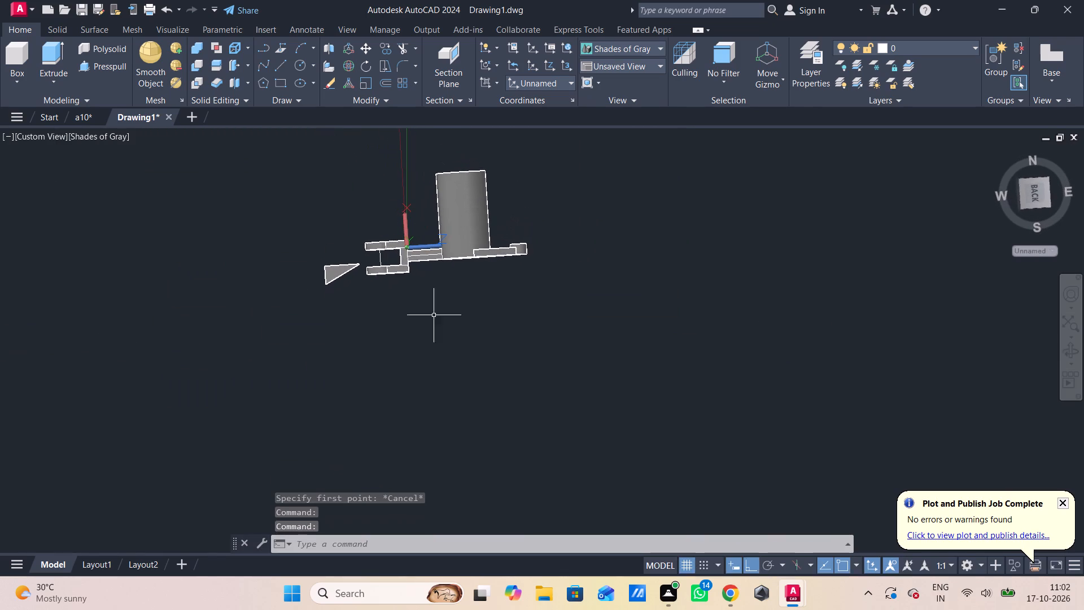
shift+middle_drag(578, 263, 561, 306)
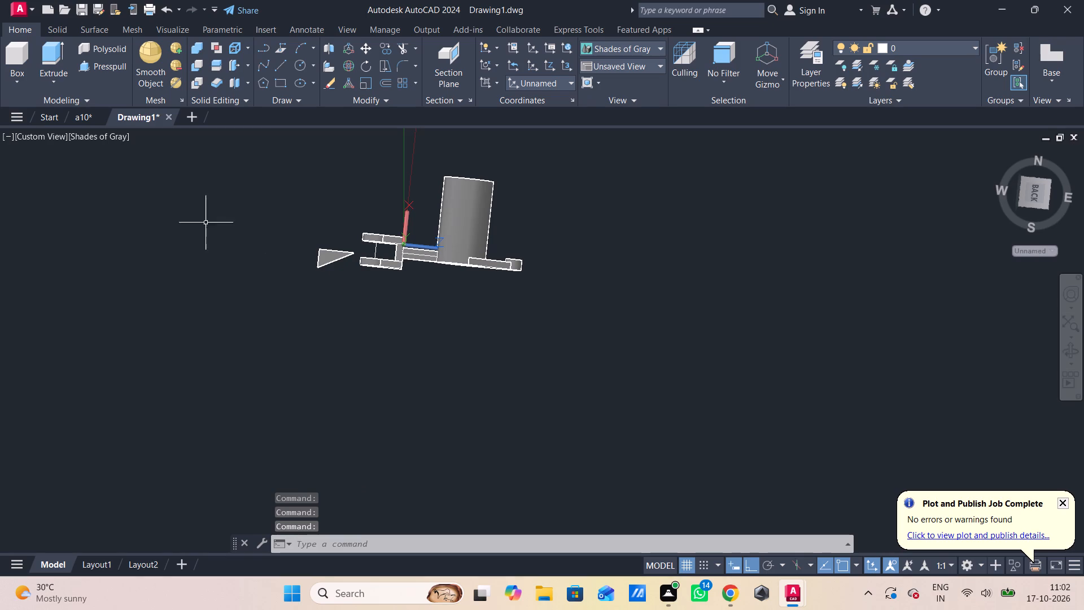
click(53, 134)
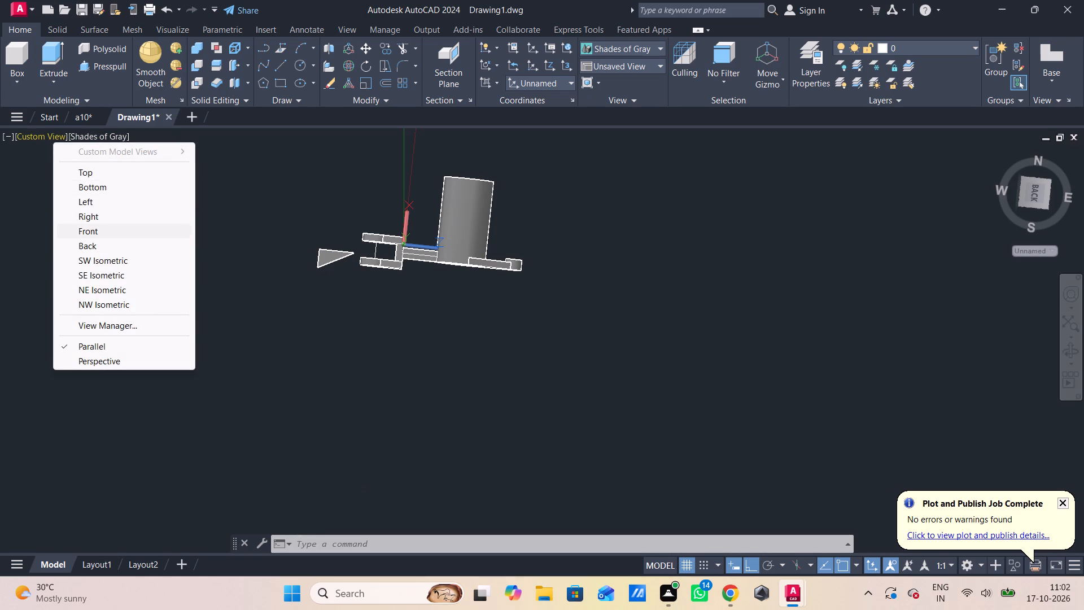
click(115, 230)
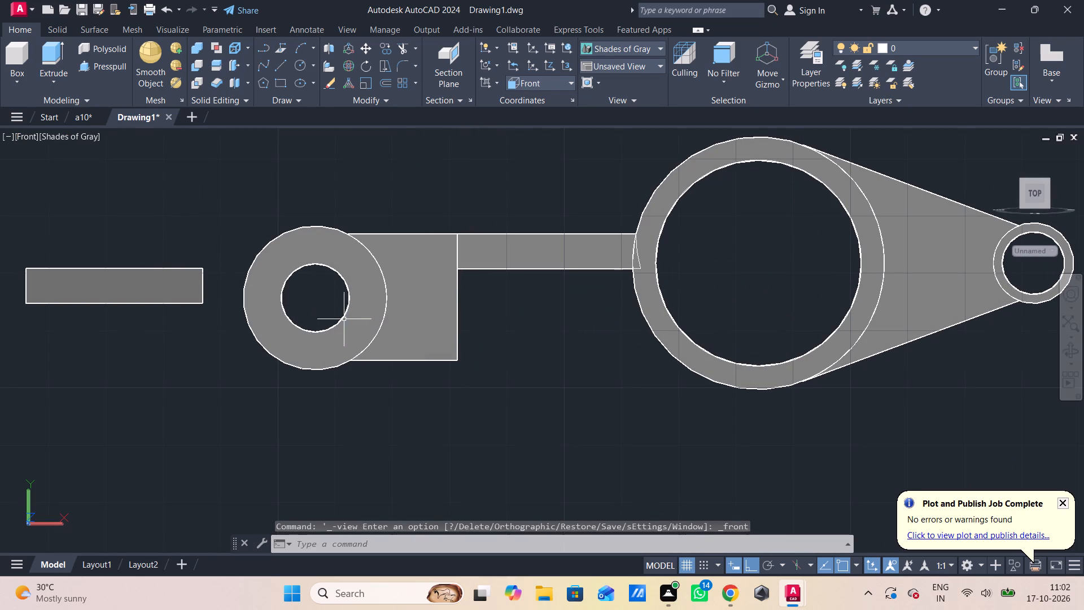
Draw two connected lines from partway along the wall's bottom edge to its lower front corner, and up to the bar's underside by the tube.
shift+middle_drag(571, 345, 520, 352)
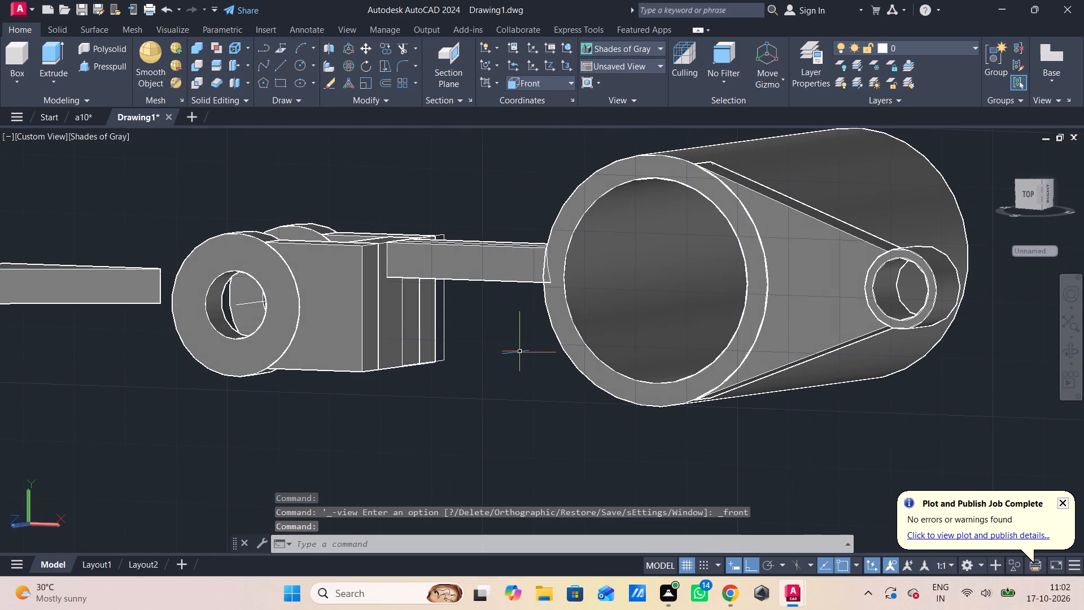
key(l)
scroll(518, 360, left, 1)
key(space)
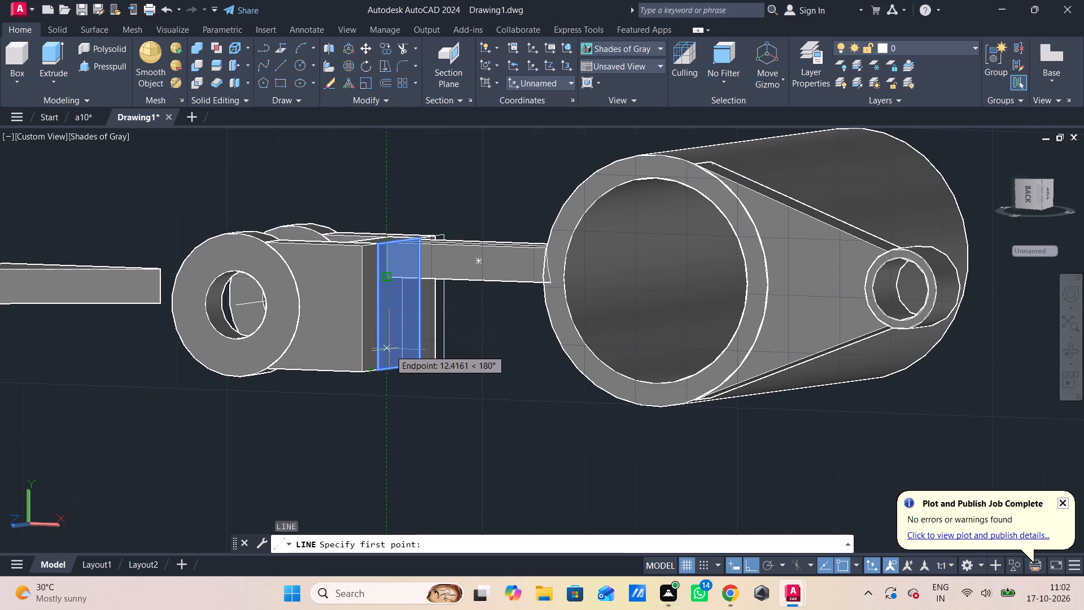
click(390, 369)
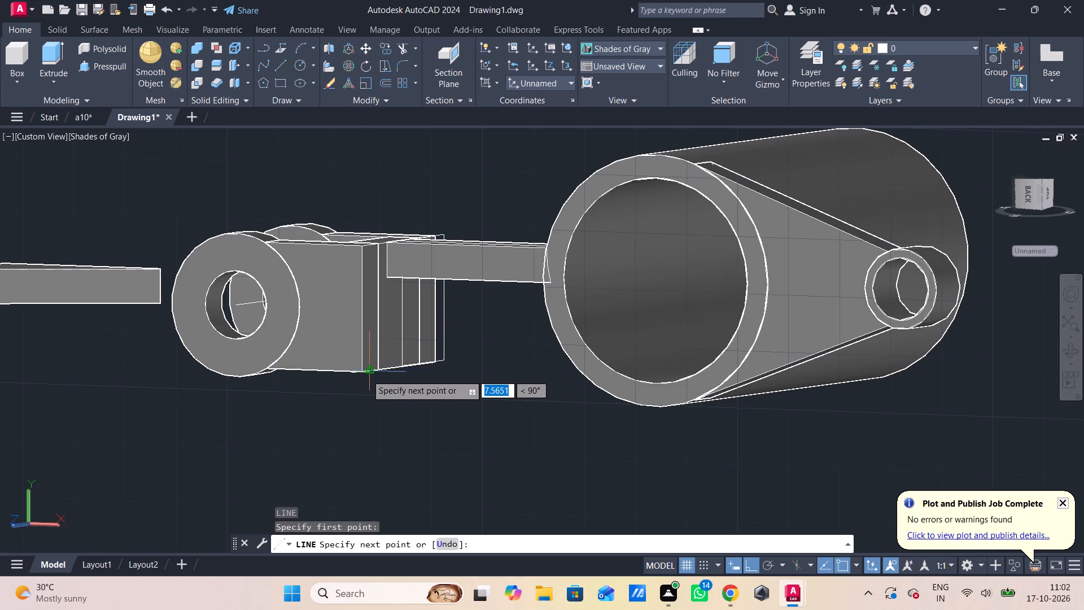
click(364, 374)
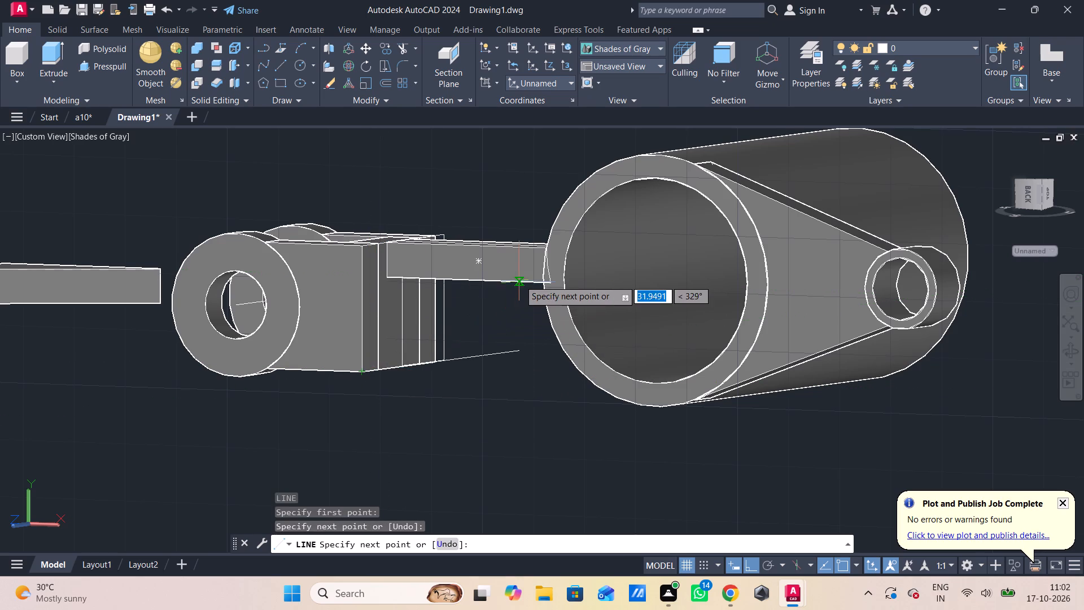
click(540, 281)
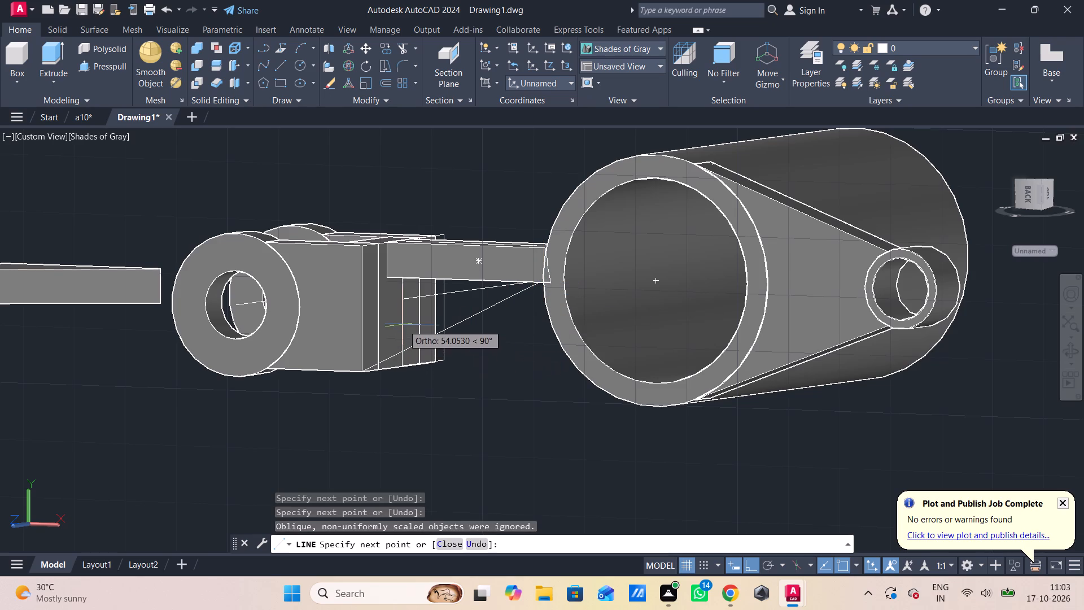
shift+middle_drag(405, 352, 427, 399)
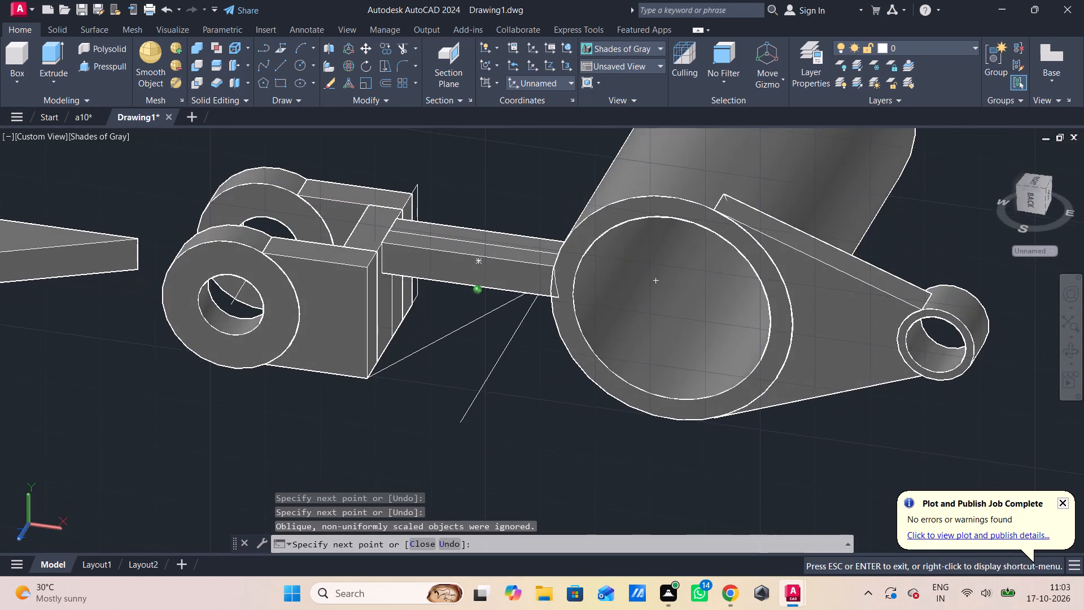
shift+middle_drag(427, 399, 427, 400)
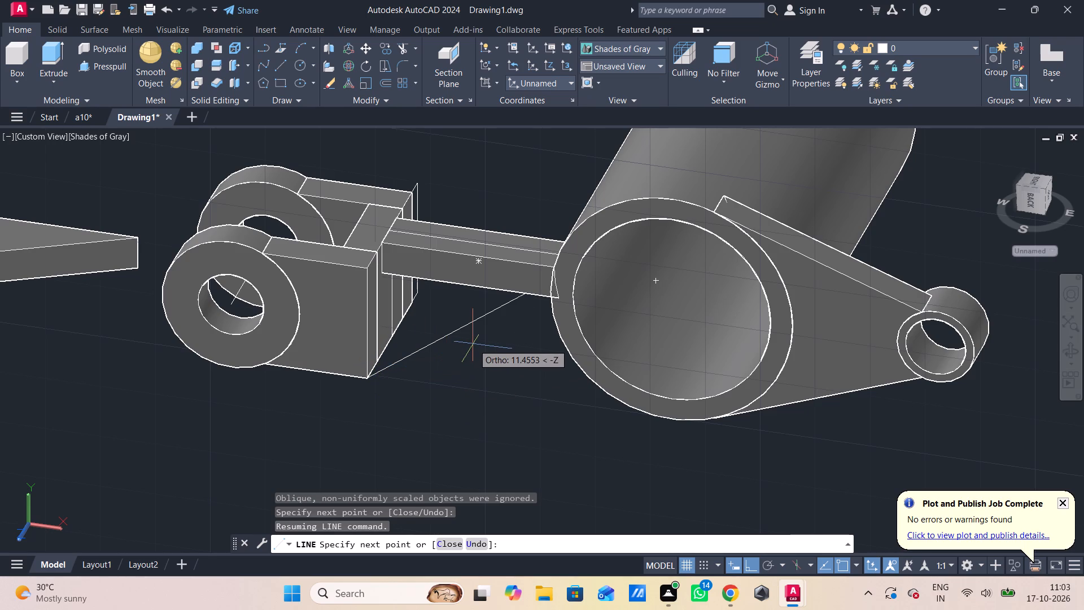
scroll(382, 364, up, 1)
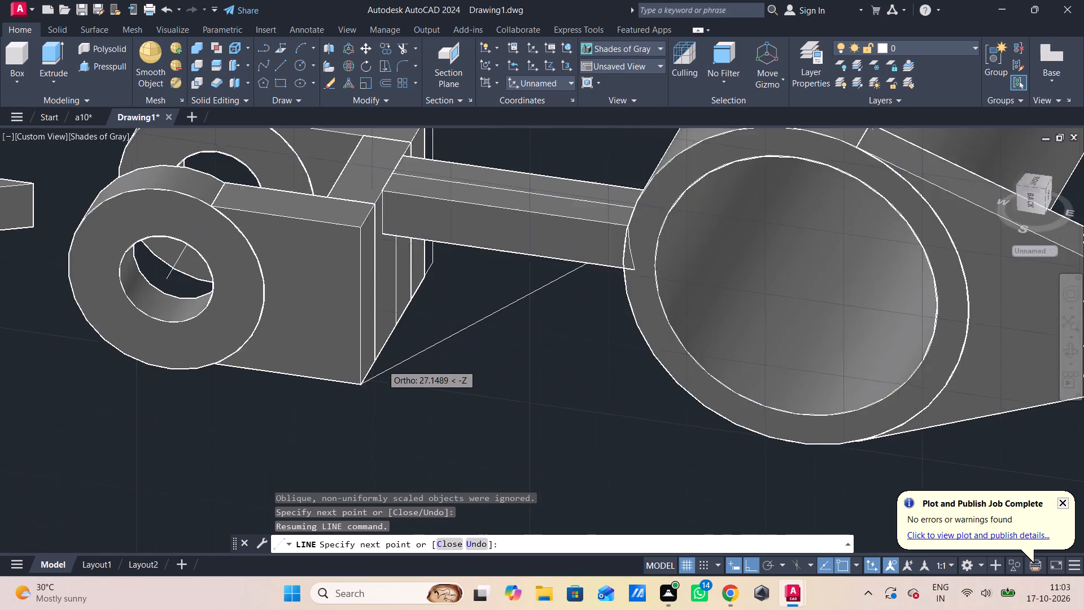
scroll(382, 364, up, 1)
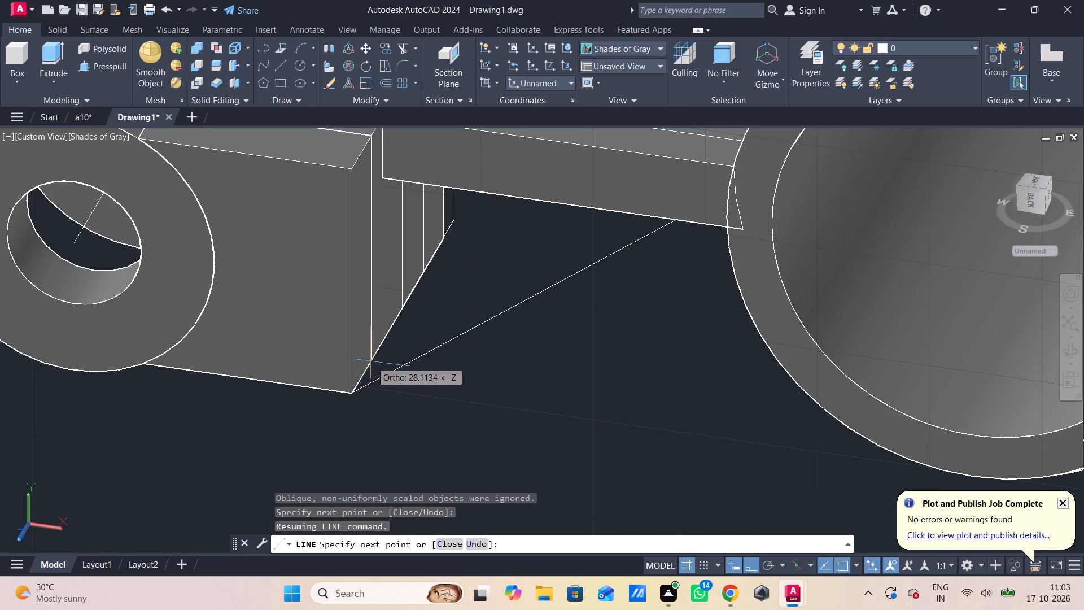
scroll(376, 358, up, 2)
scroll(391, 335, down, 2)
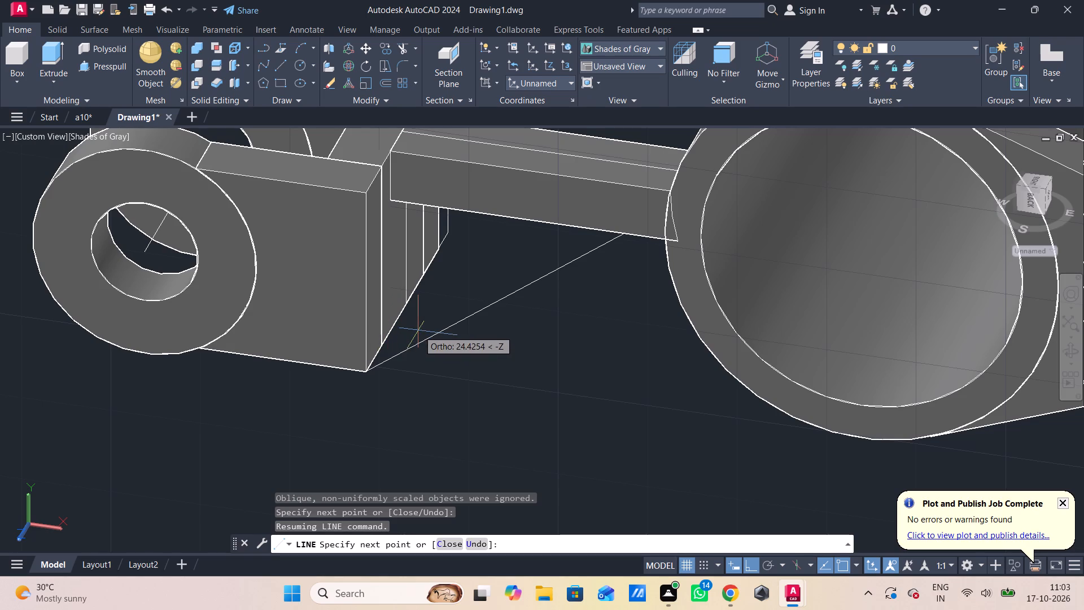
key(Escape)
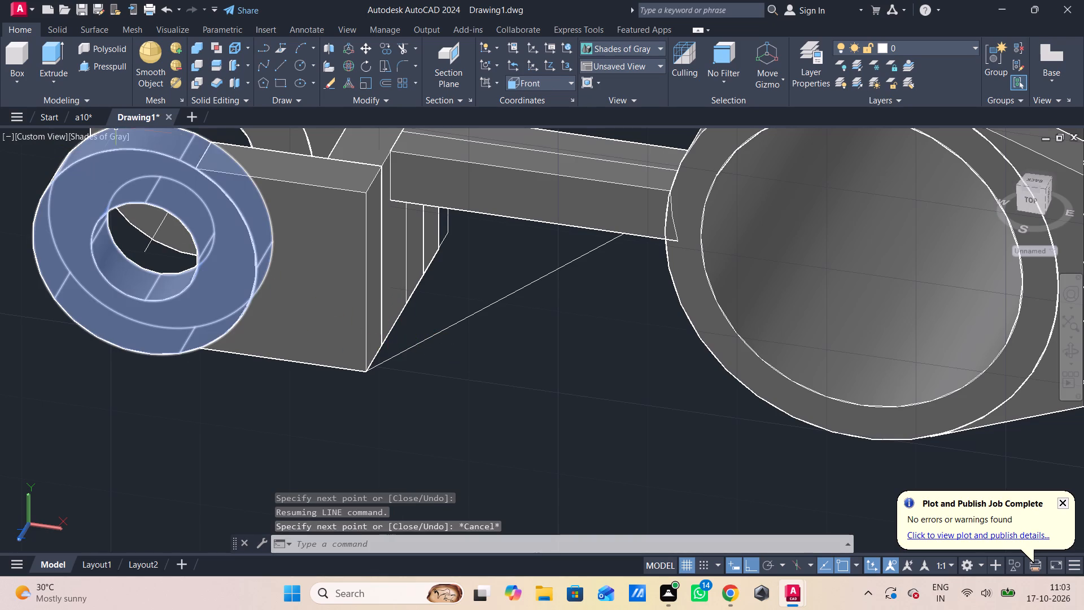
Set the visual style to 2D Wireframe.
click(119, 139)
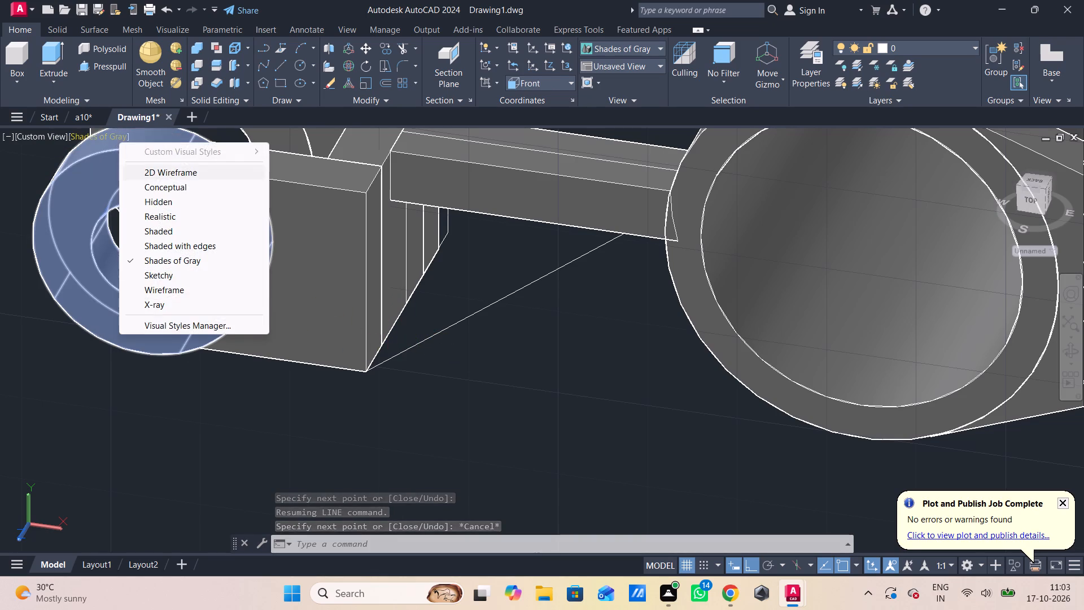
click(146, 173)
Close the rib triangle with a line from the start point on the wall's bottom edge to the apex beneath the bar's tube end.
key(l)
key(Return)
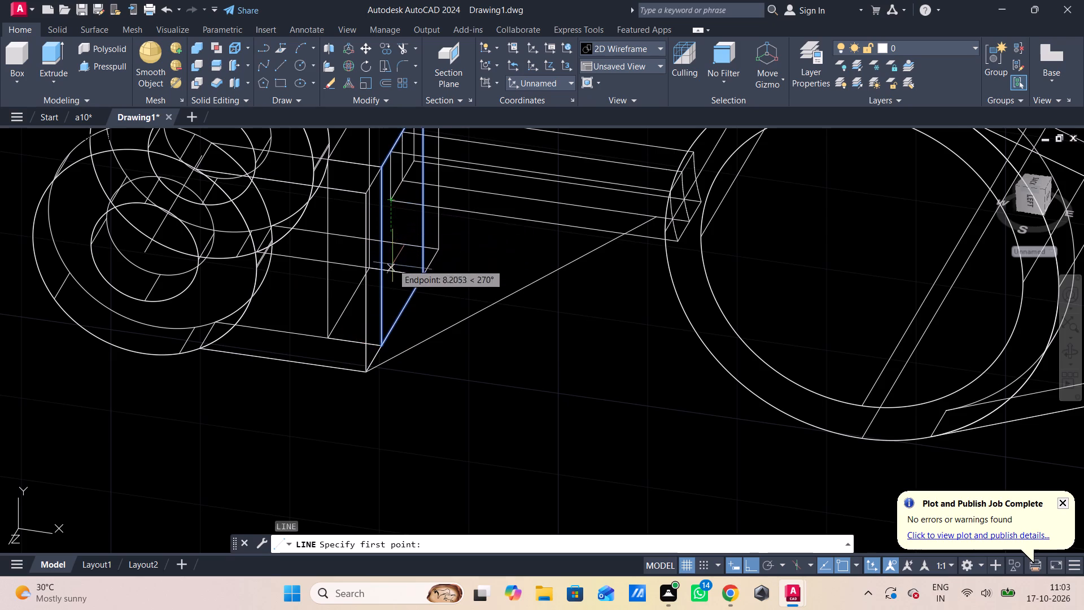
click(395, 324)
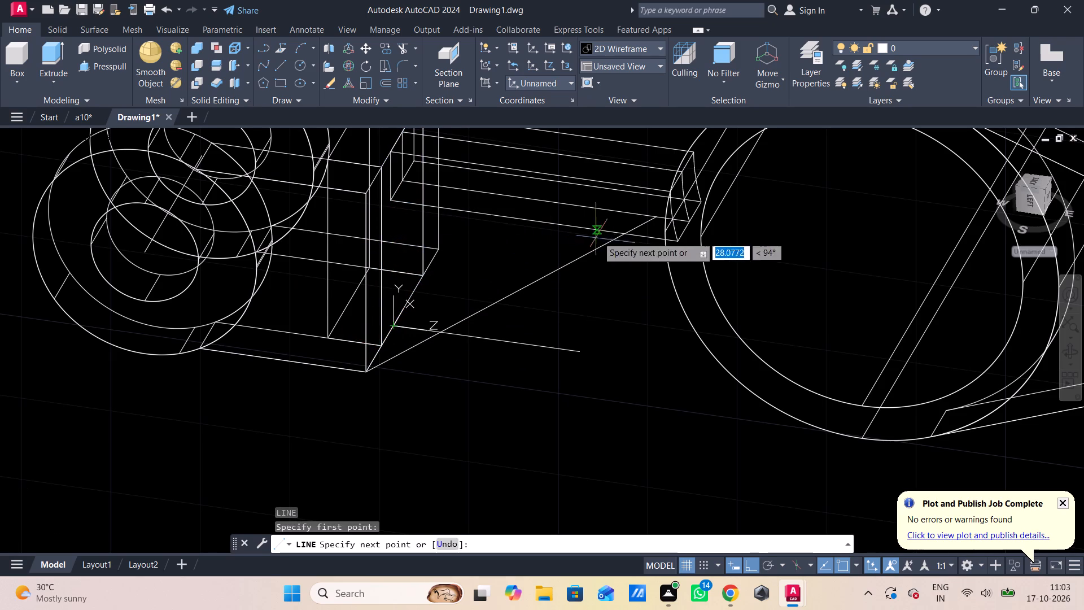
click(652, 220)
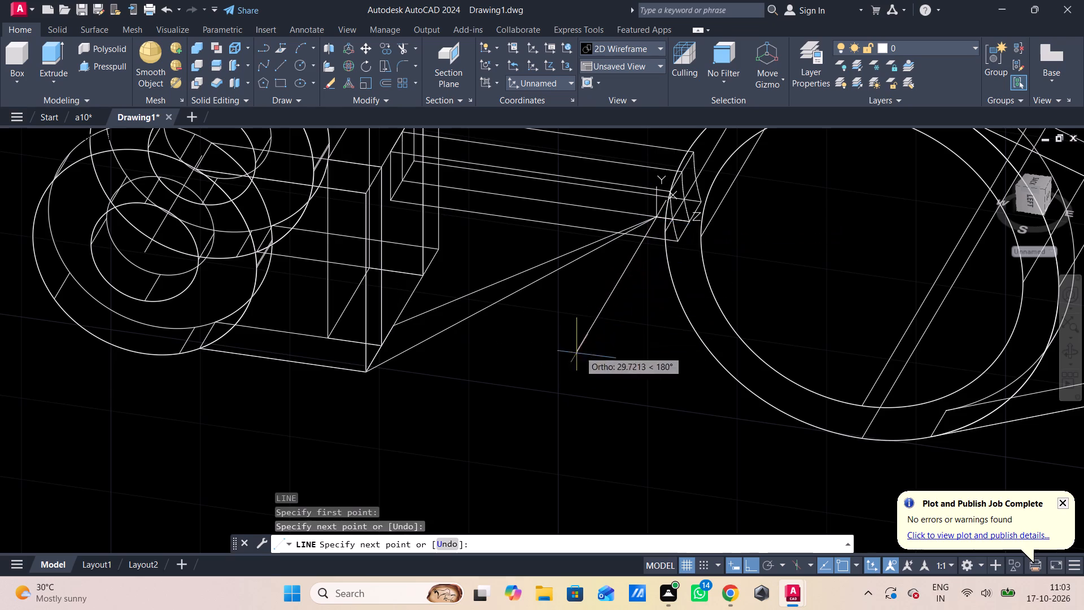
key(Escape)
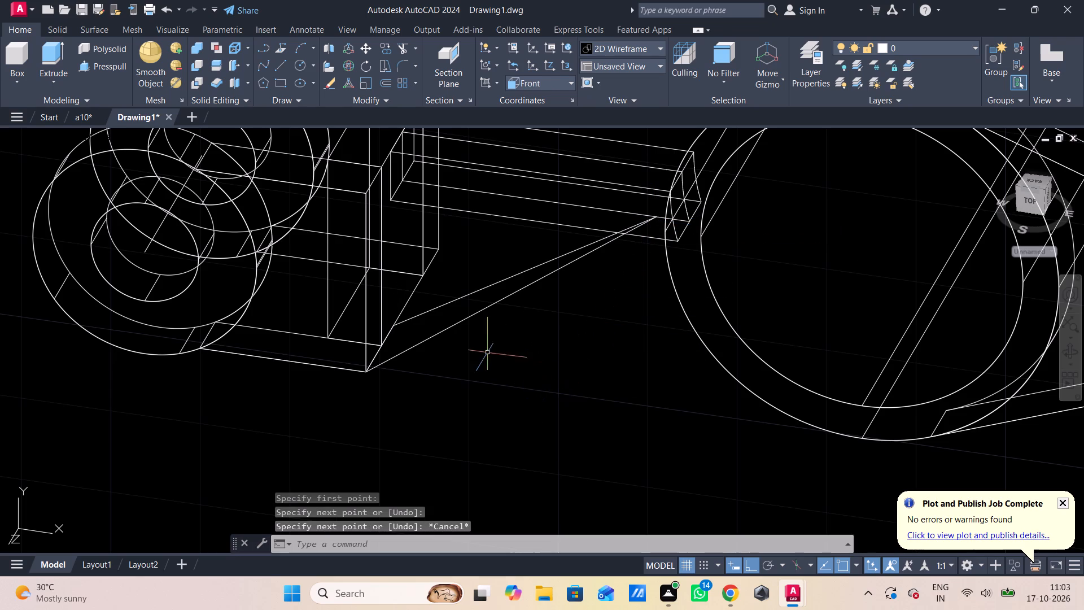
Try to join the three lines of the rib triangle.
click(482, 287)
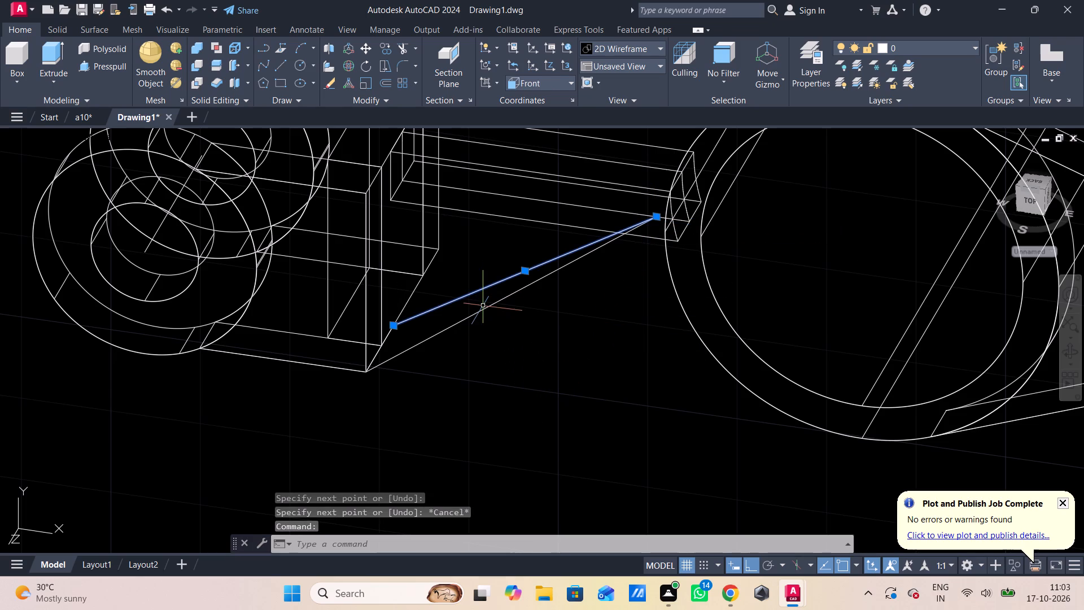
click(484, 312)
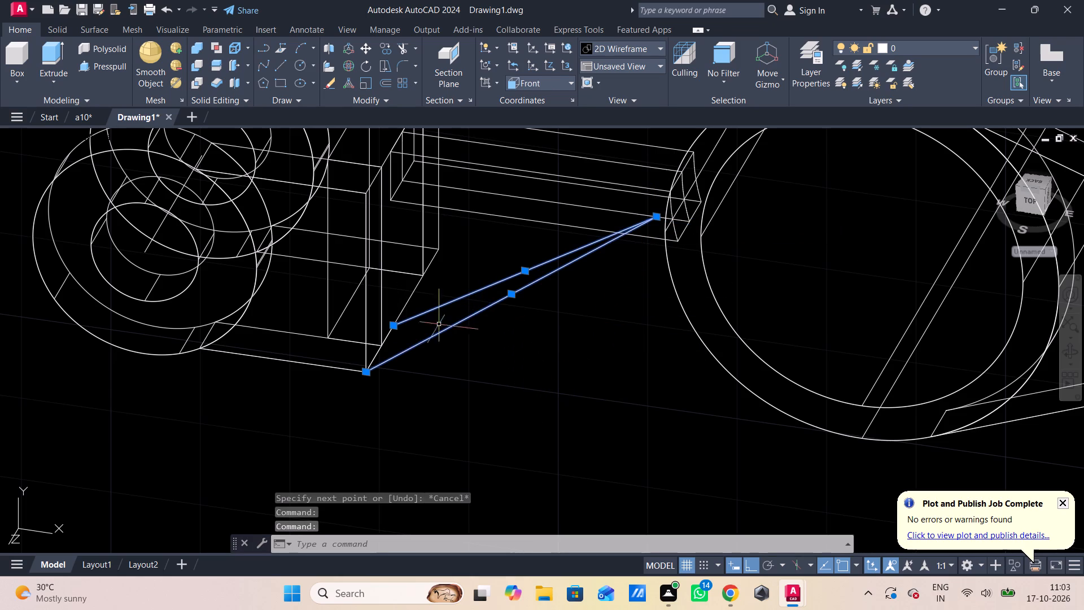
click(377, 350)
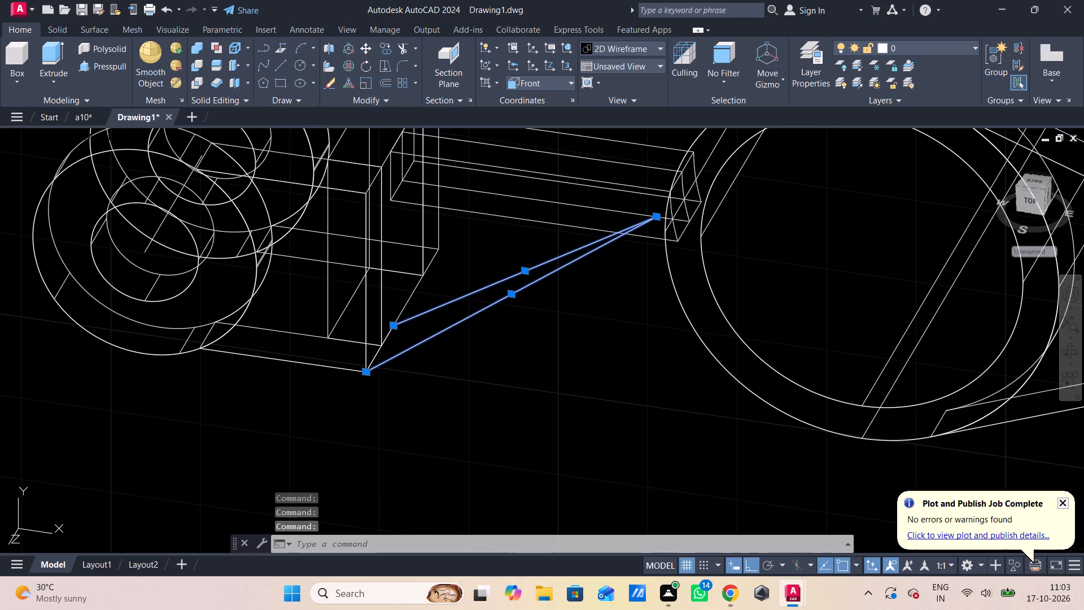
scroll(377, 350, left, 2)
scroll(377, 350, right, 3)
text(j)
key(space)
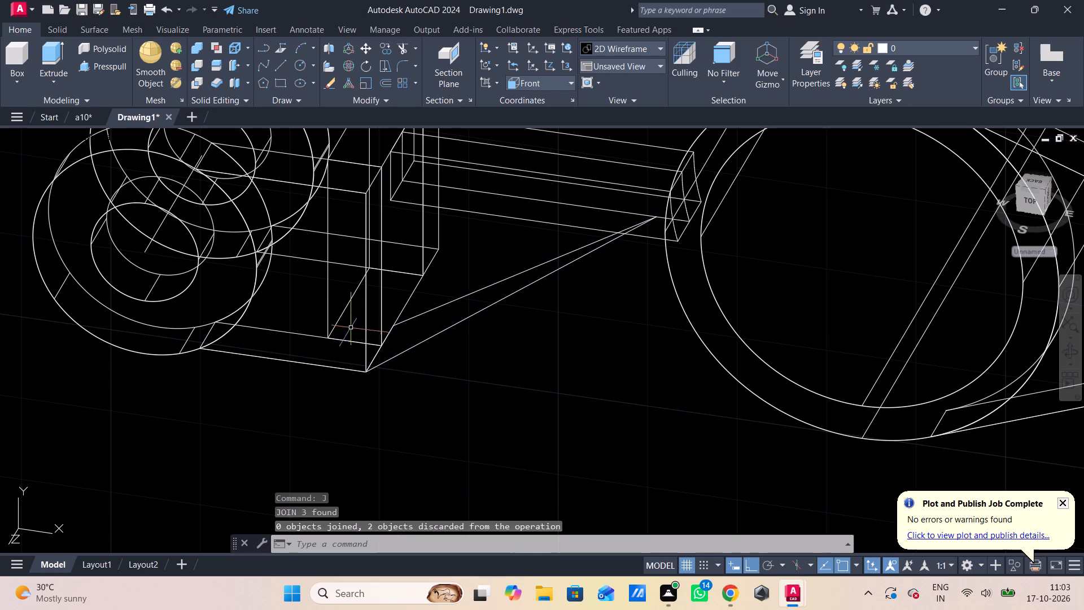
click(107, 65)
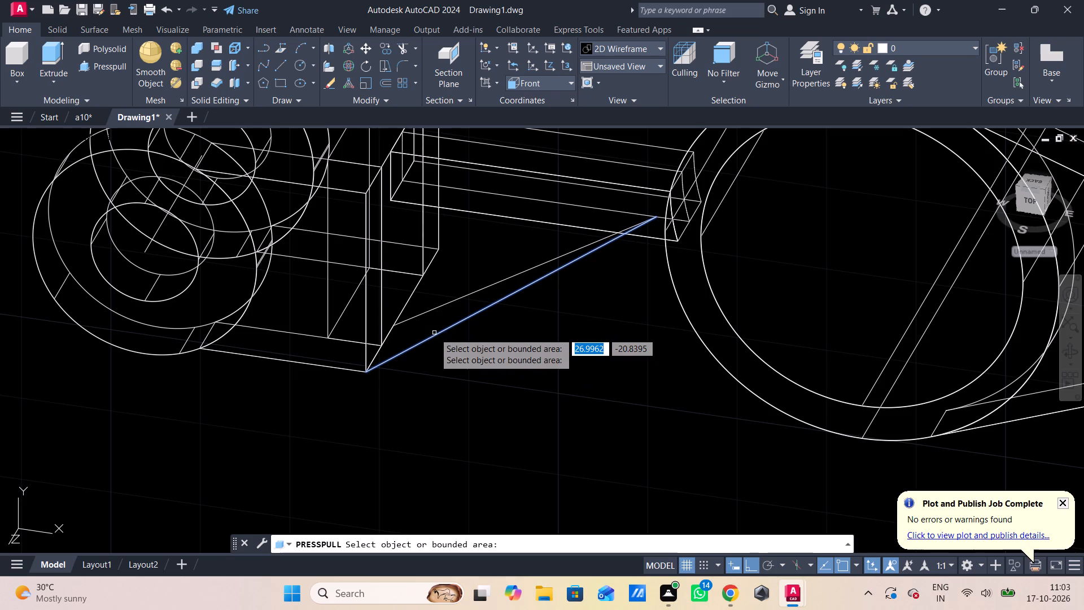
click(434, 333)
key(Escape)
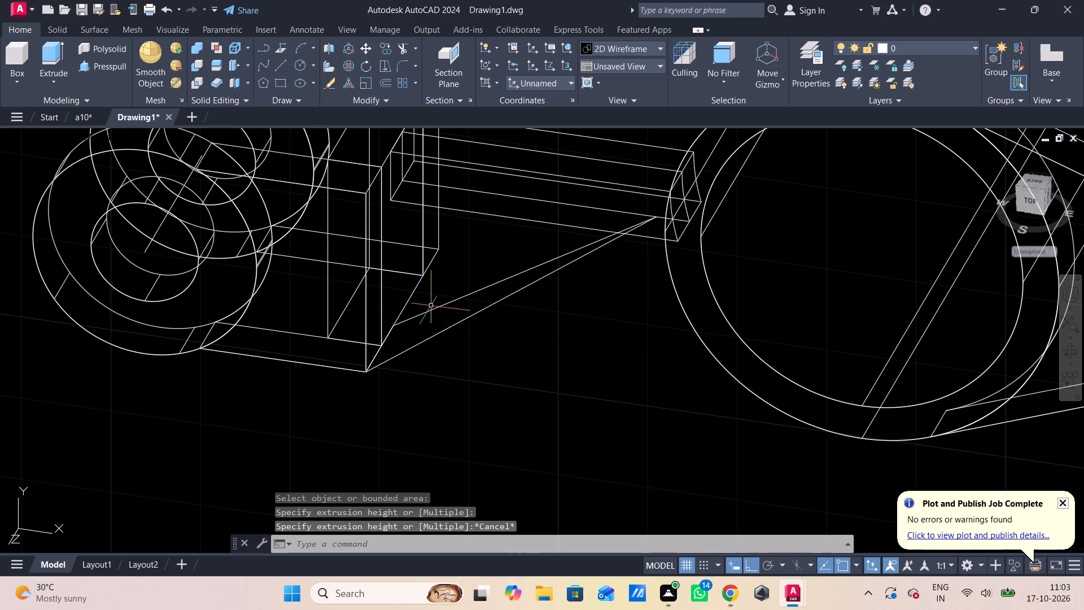
Join the two sloping lines and the short line along the wall's bottom edge into one rib outline.
click(434, 308)
click(469, 317)
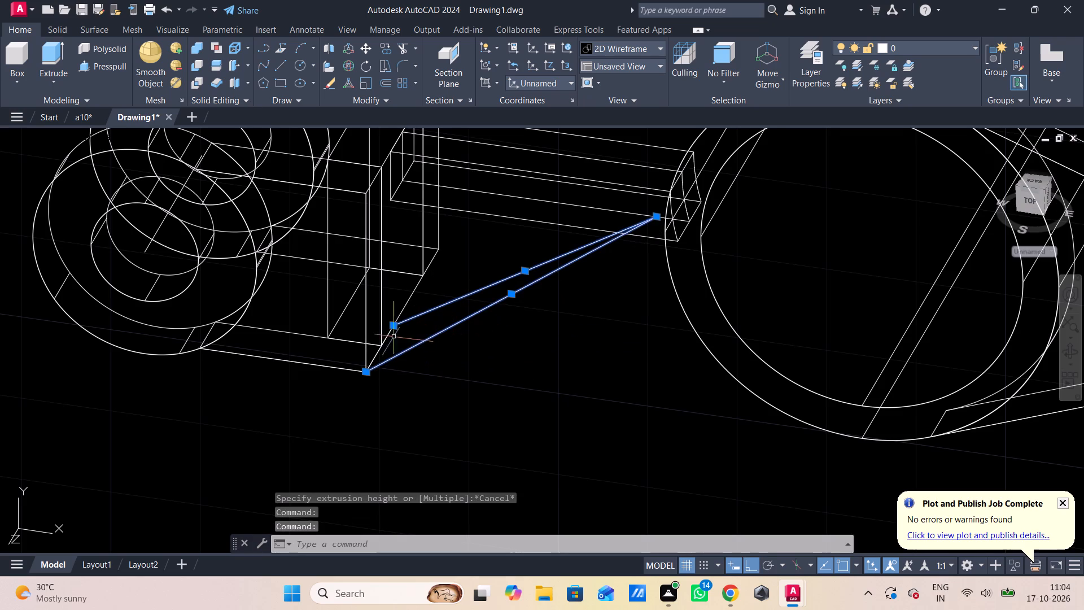
click(375, 353)
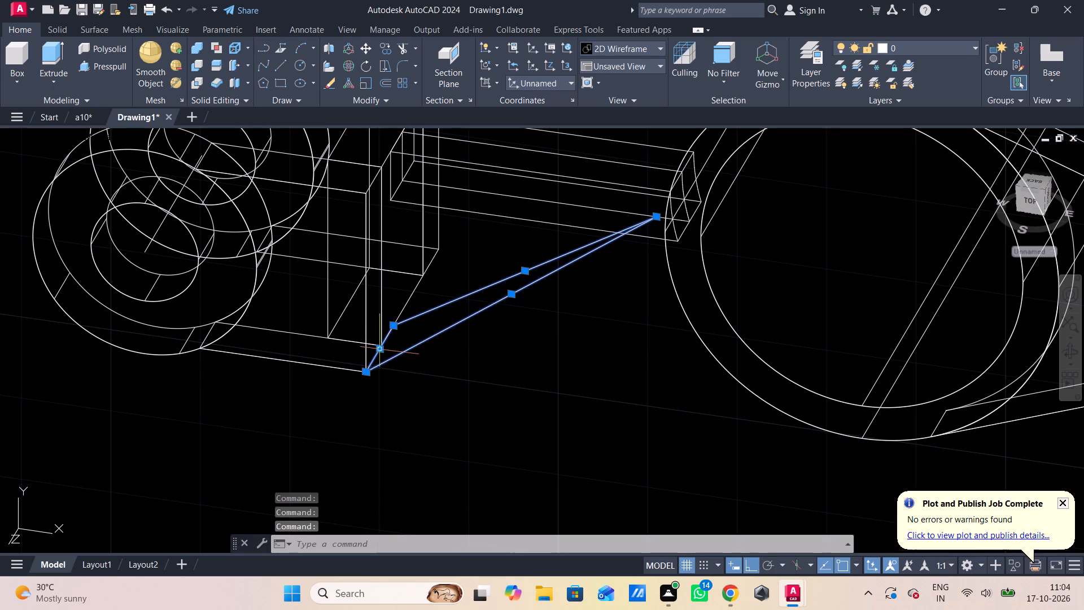
key(j)
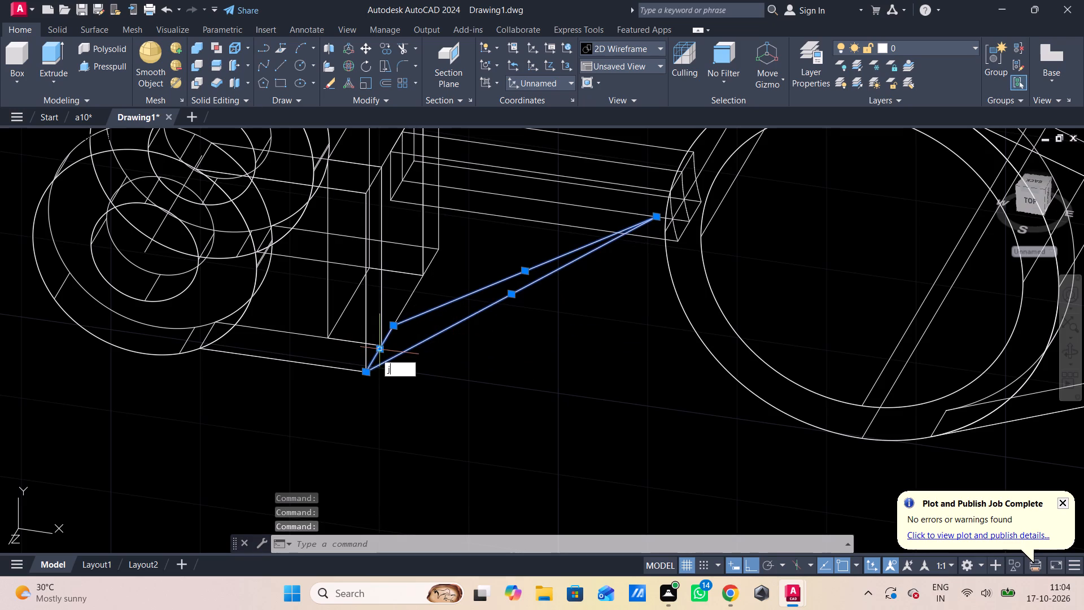
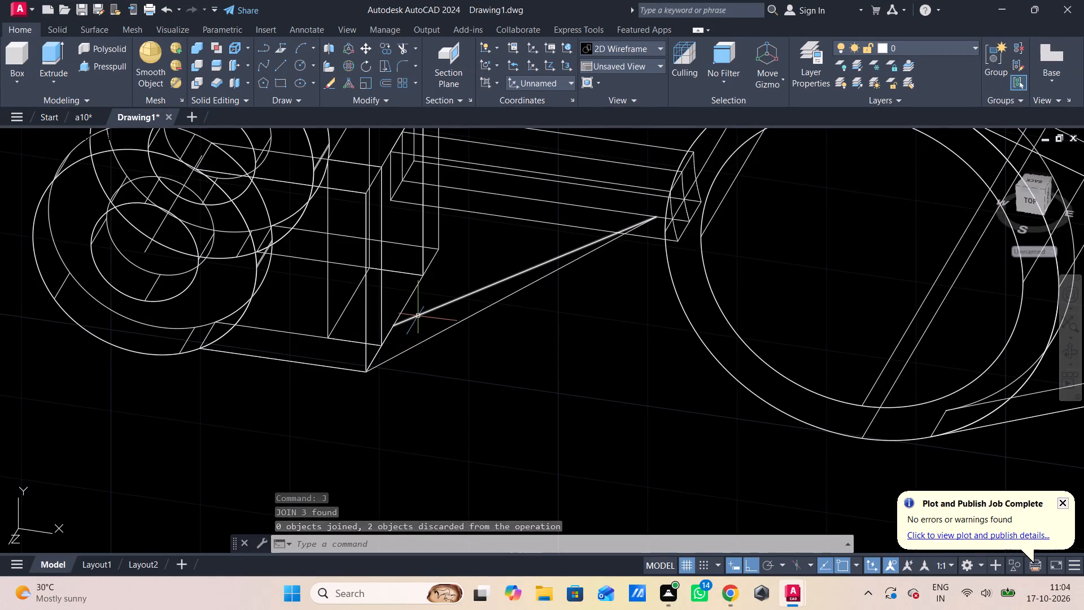
Move the three lines of the rib triangle together to the open space just below the wall and bar.
click(418, 316)
click(377, 350)
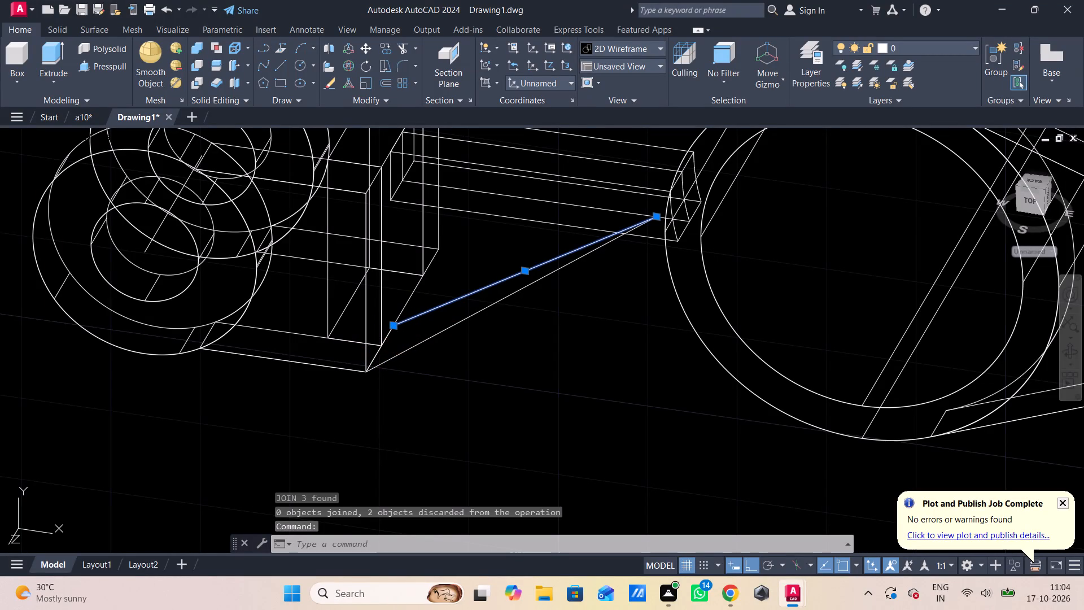
click(395, 354)
text(m)
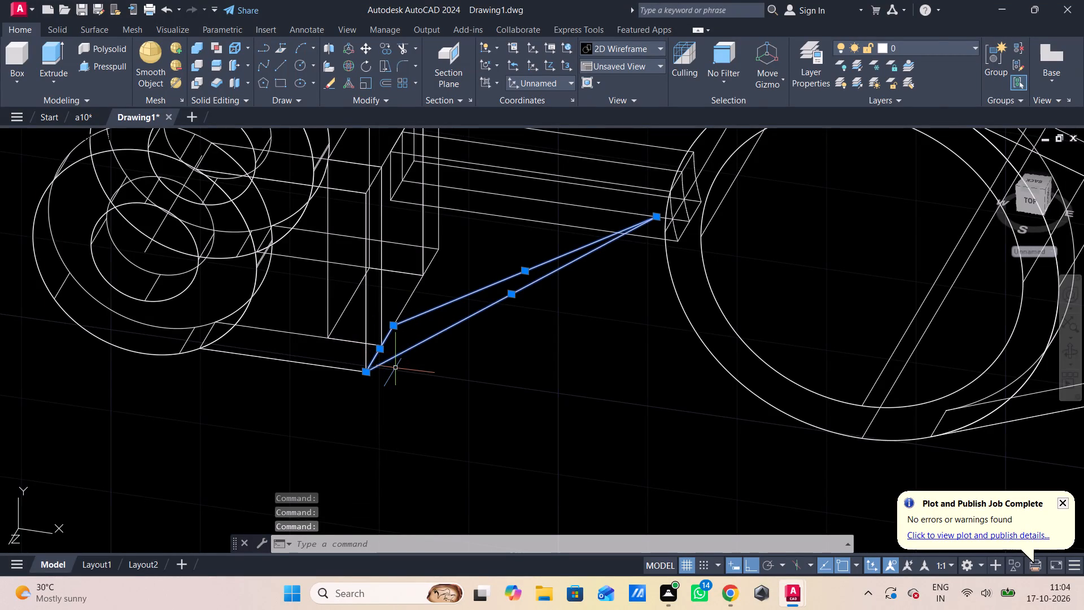
key(space)
click(400, 351)
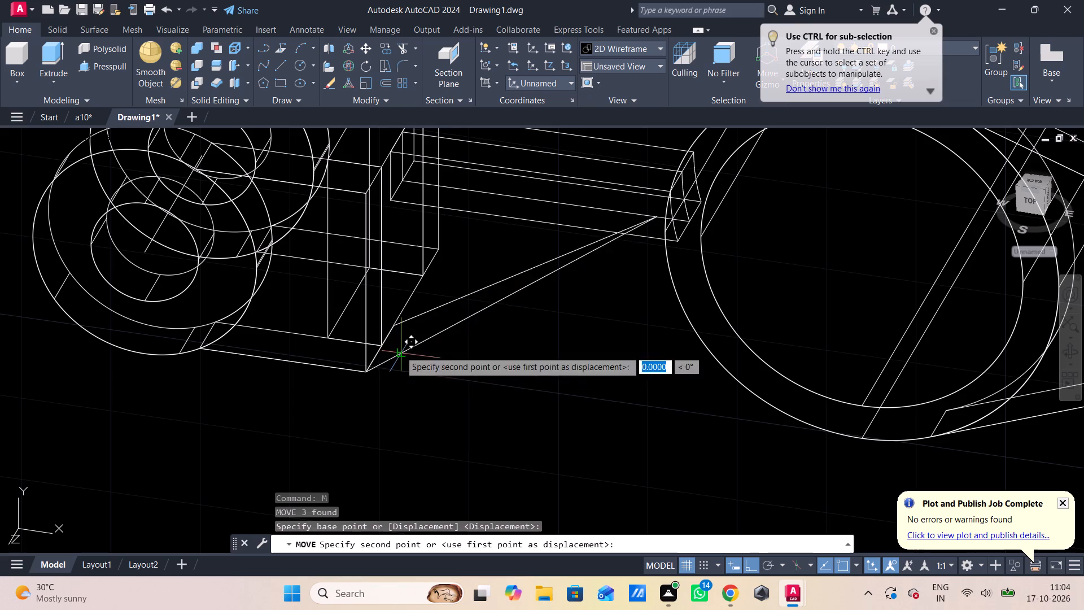
click(410, 412)
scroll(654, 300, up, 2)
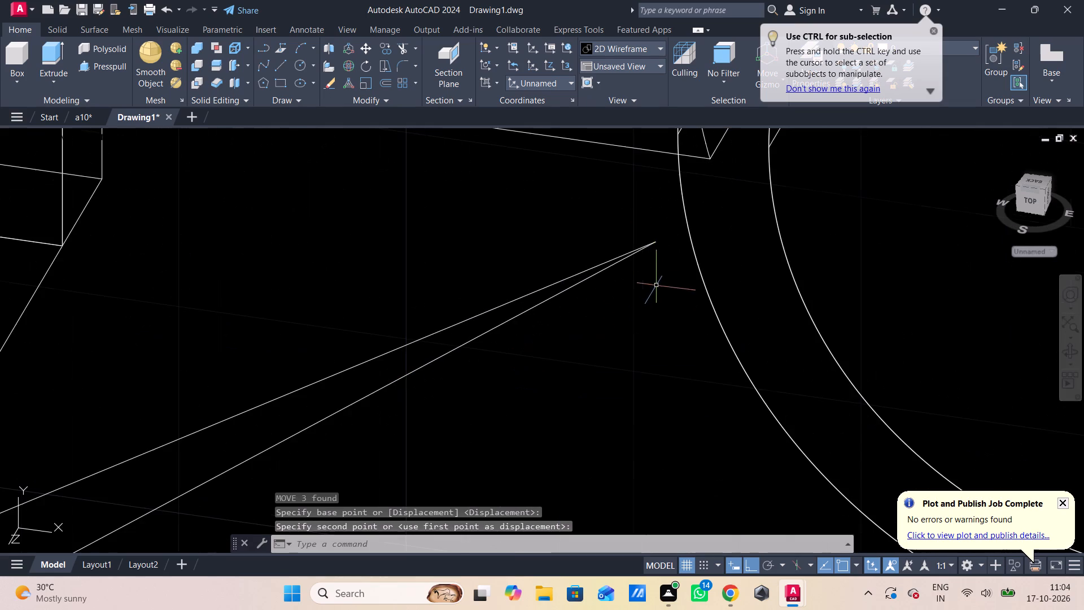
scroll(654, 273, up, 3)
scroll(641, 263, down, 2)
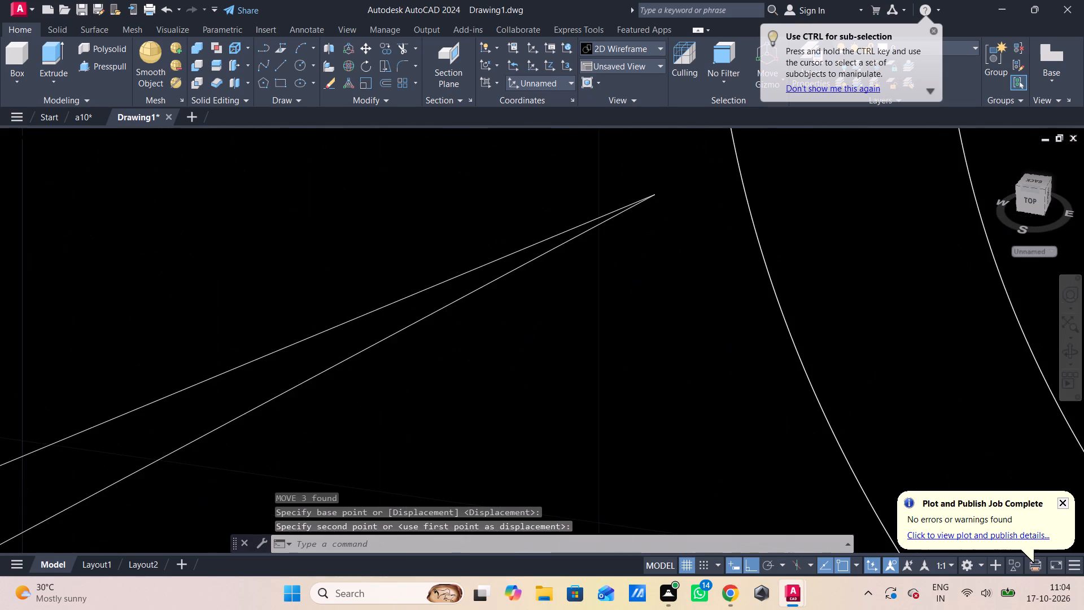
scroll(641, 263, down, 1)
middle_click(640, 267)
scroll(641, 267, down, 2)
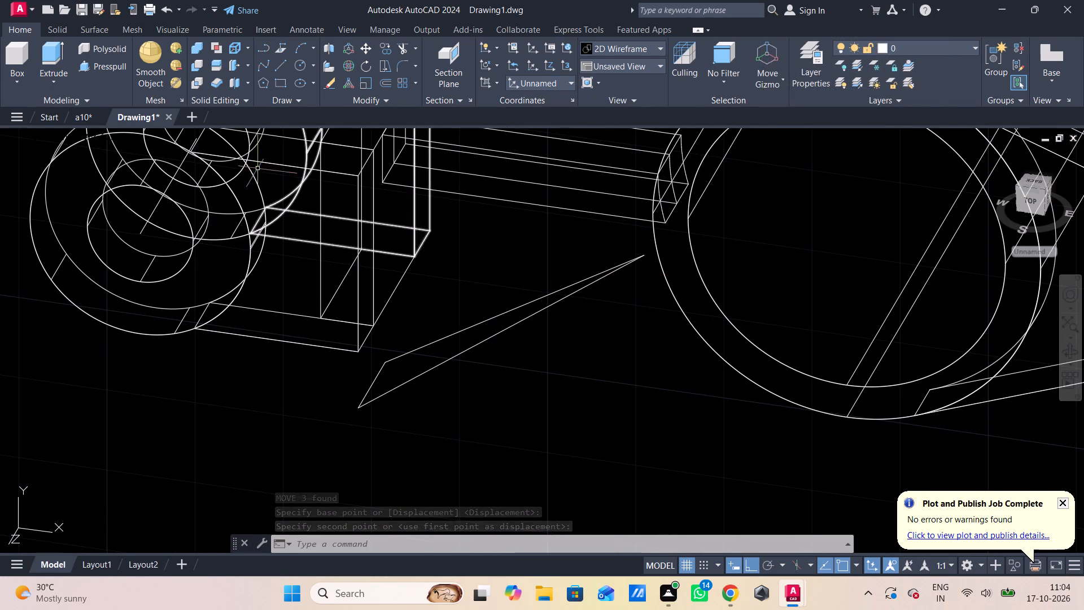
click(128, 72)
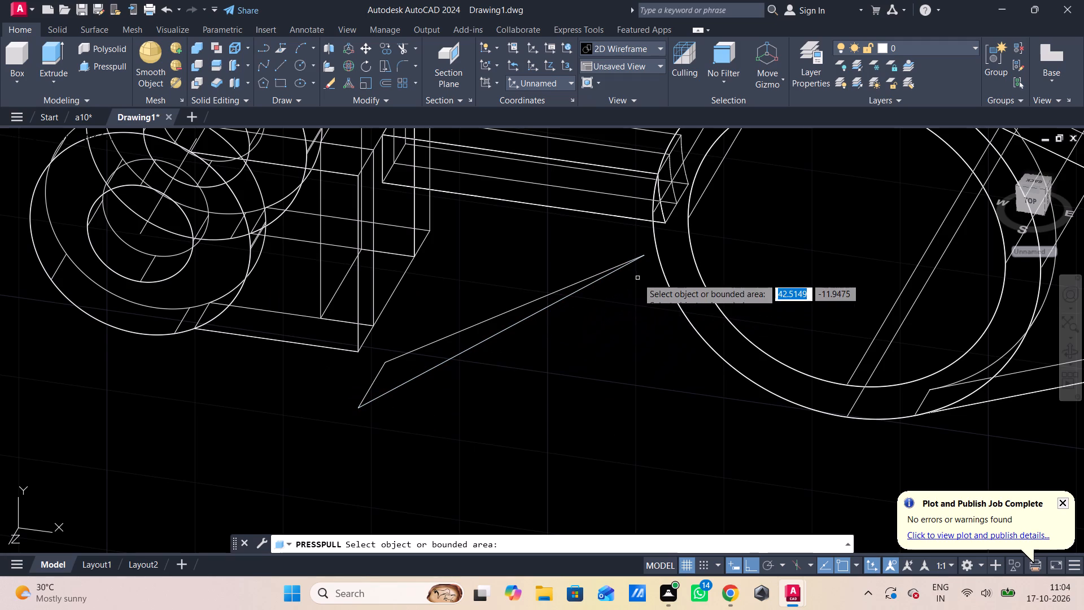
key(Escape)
Stretch the apex endpoint of the triangle's upper sloping line slightly back from the tip toward the other sloping line.
click(637, 260)
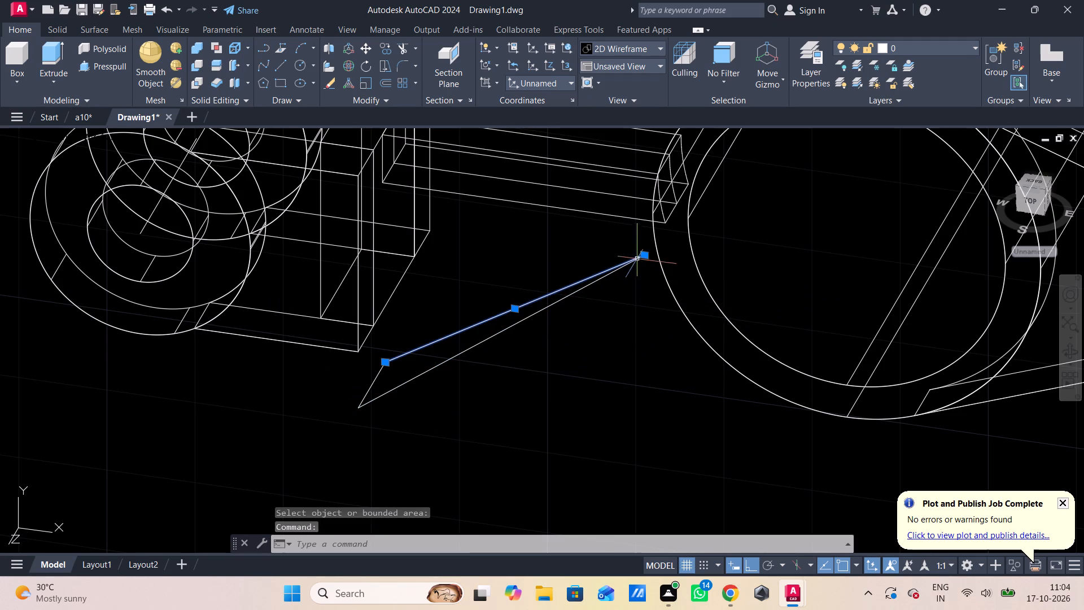
scroll(641, 255, up, 6)
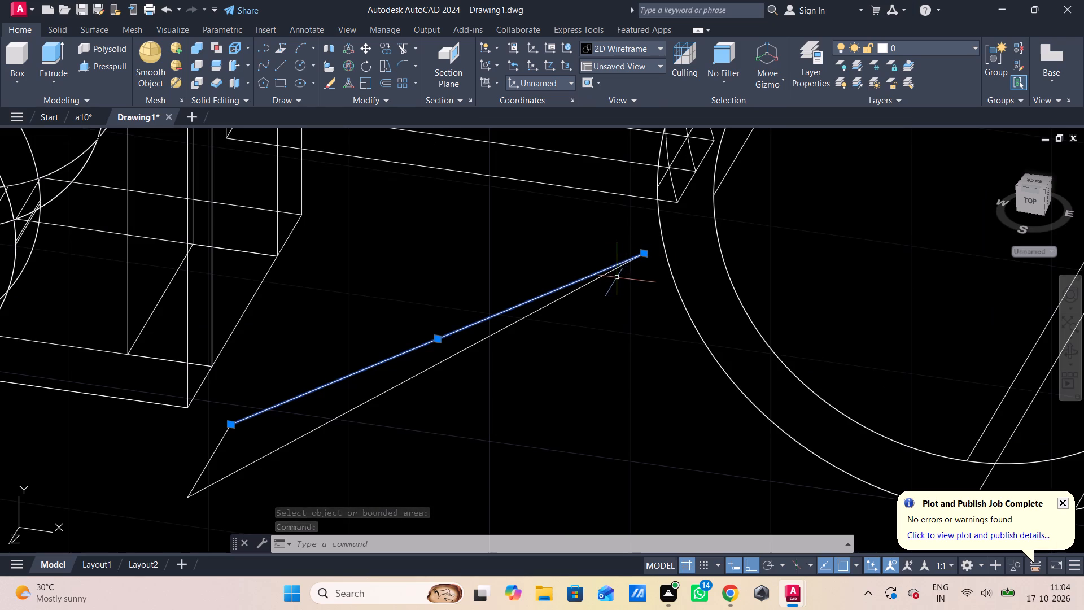
scroll(636, 261, up, 4)
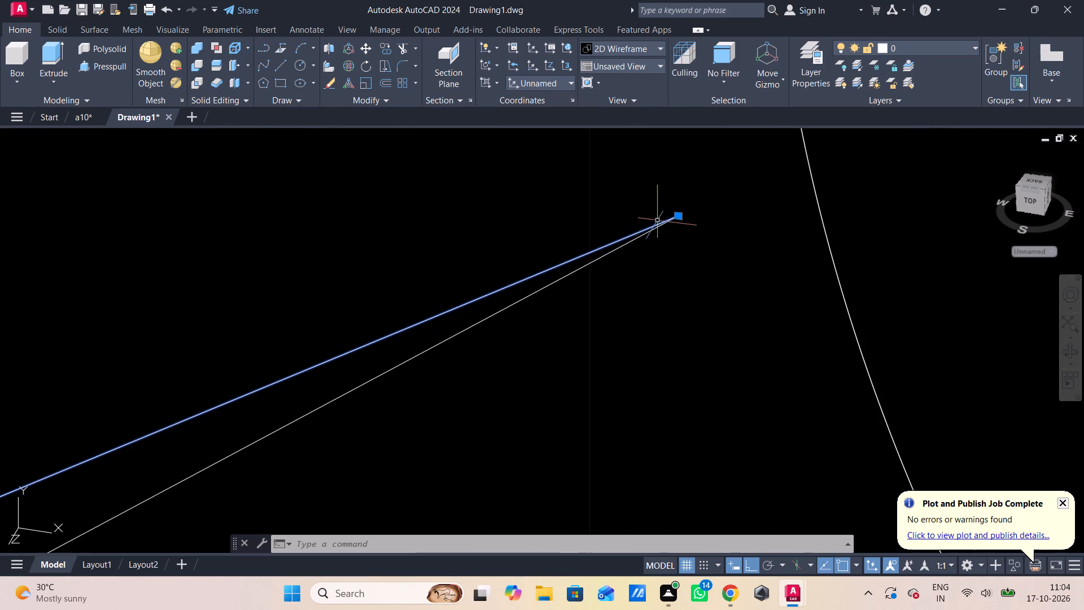
click(682, 218)
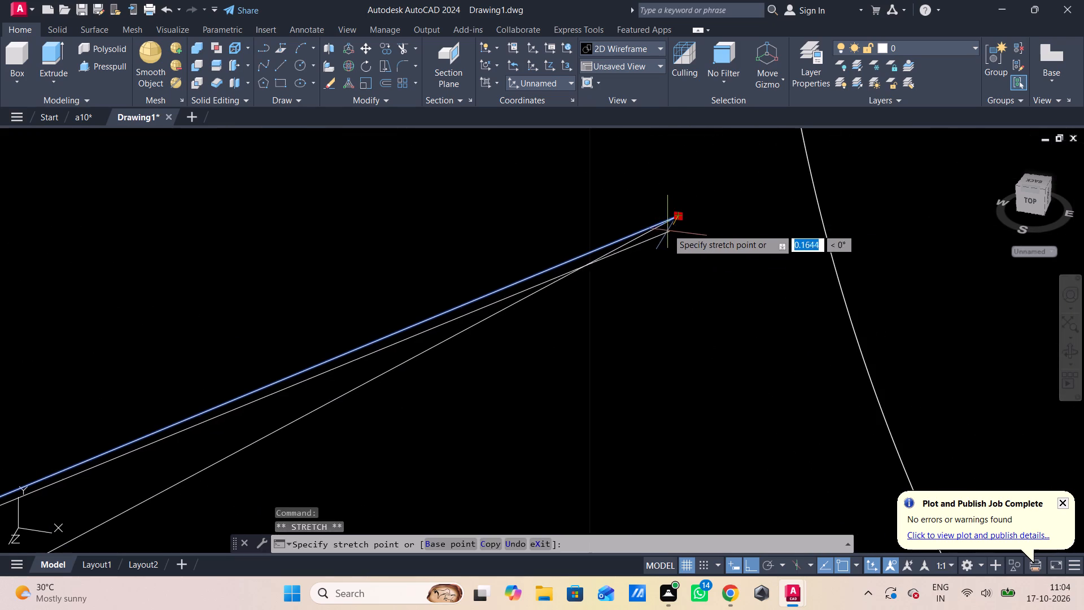
click(667, 221)
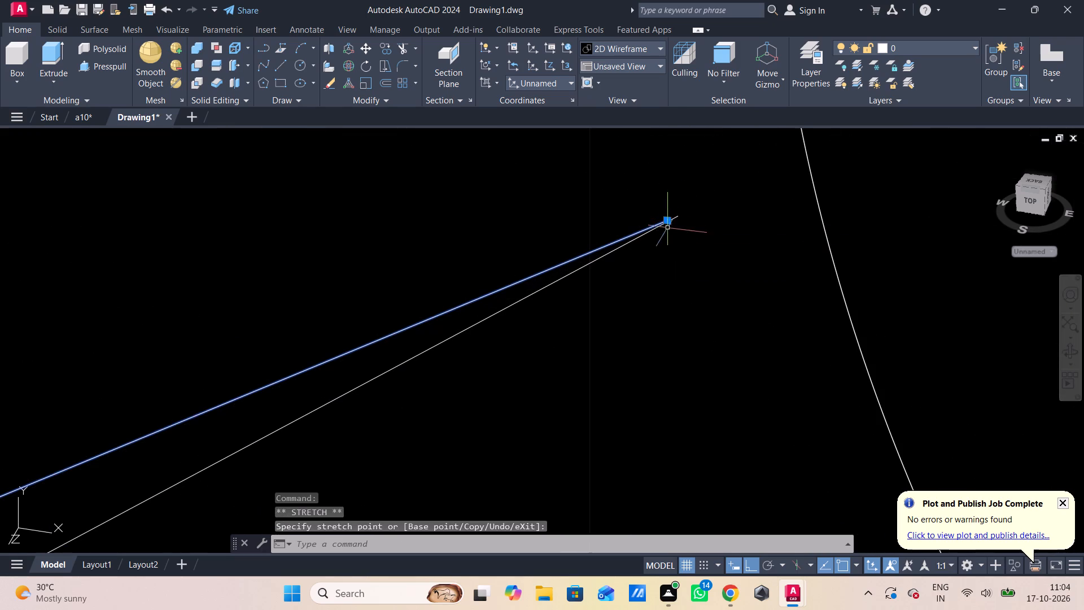
key(Escape)
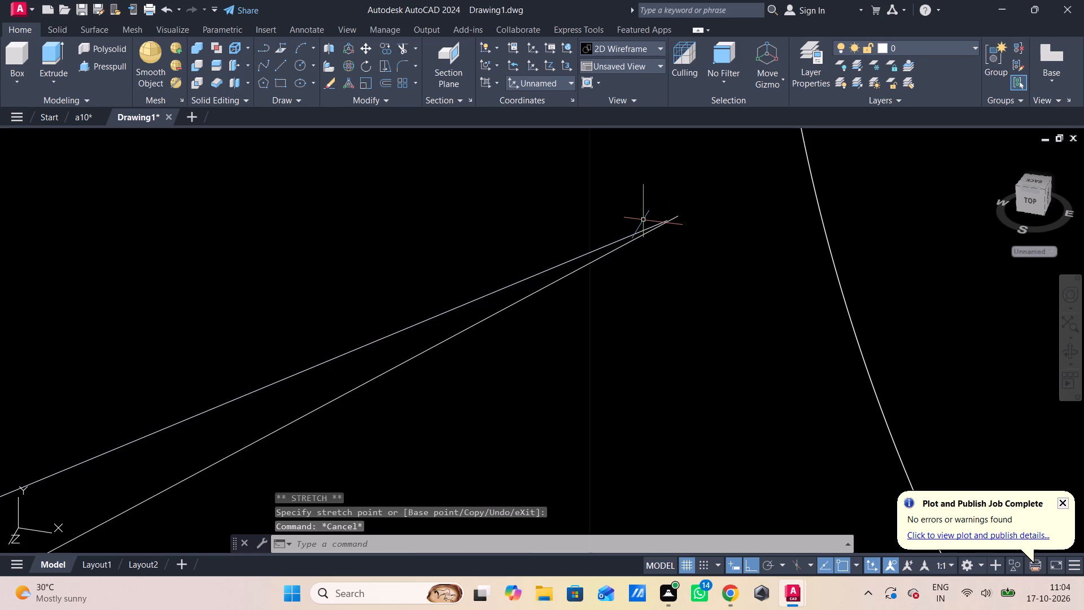
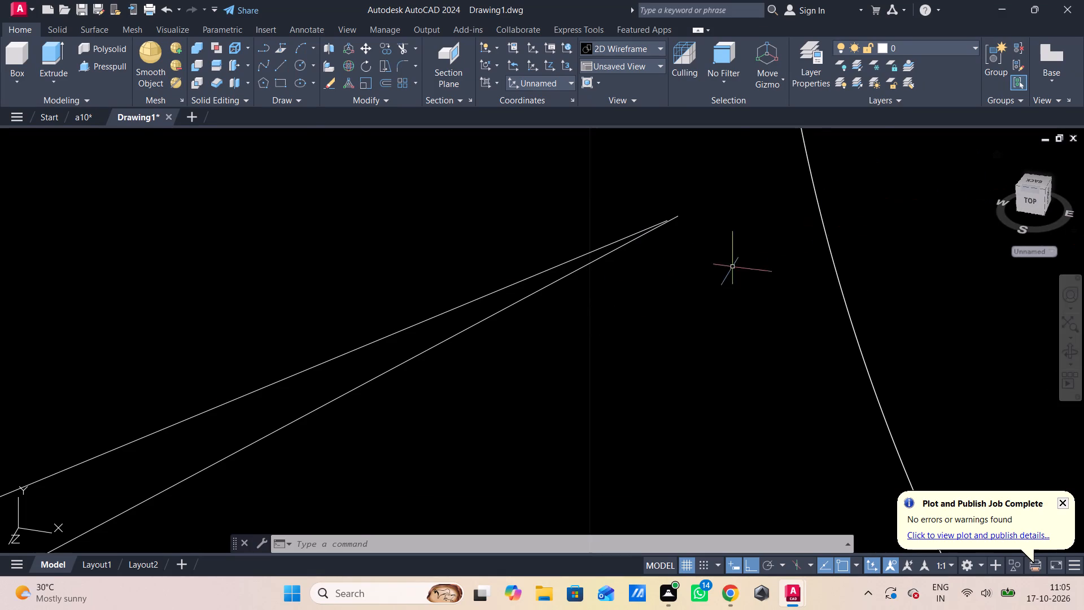
Switch the model's visual style to Shades of Gray.
scroll(687, 285, down, 5)
middle_drag(623, 340, 624, 396)
scroll(623, 341, down, 1)
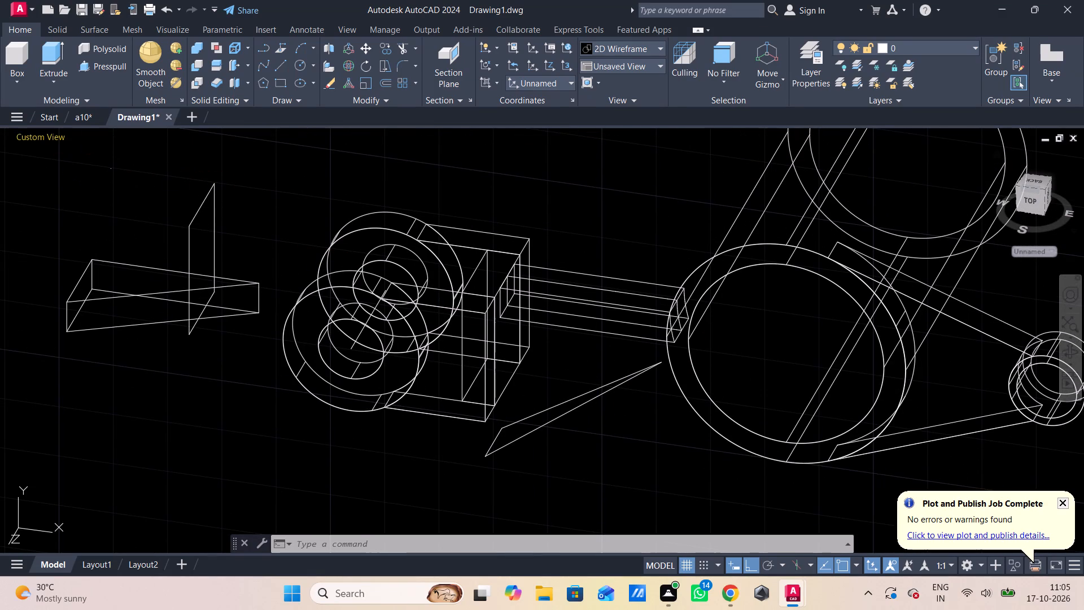
click(88, 134)
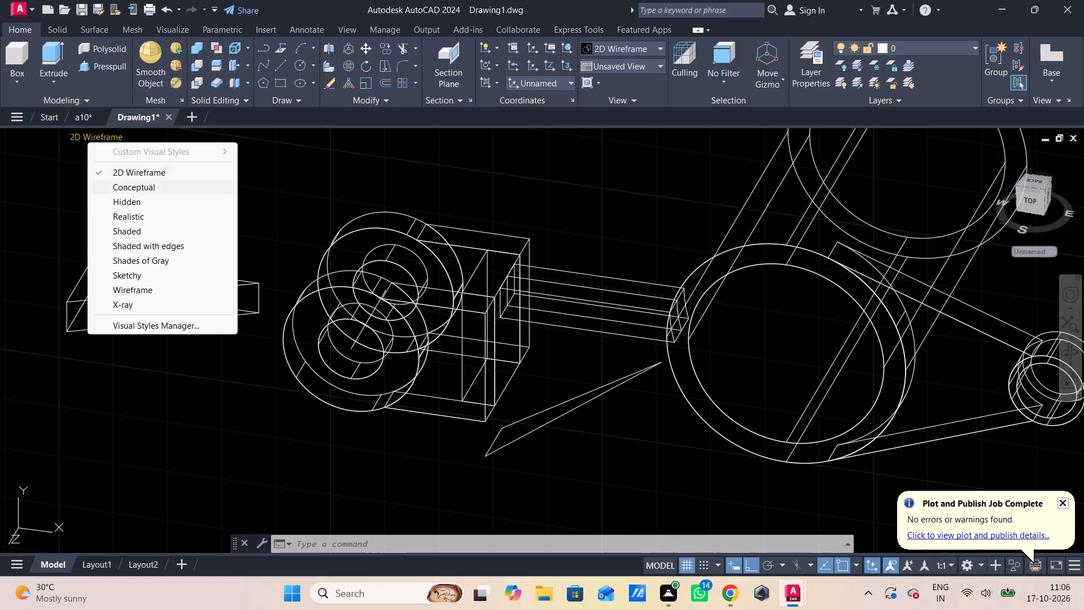
click(131, 259)
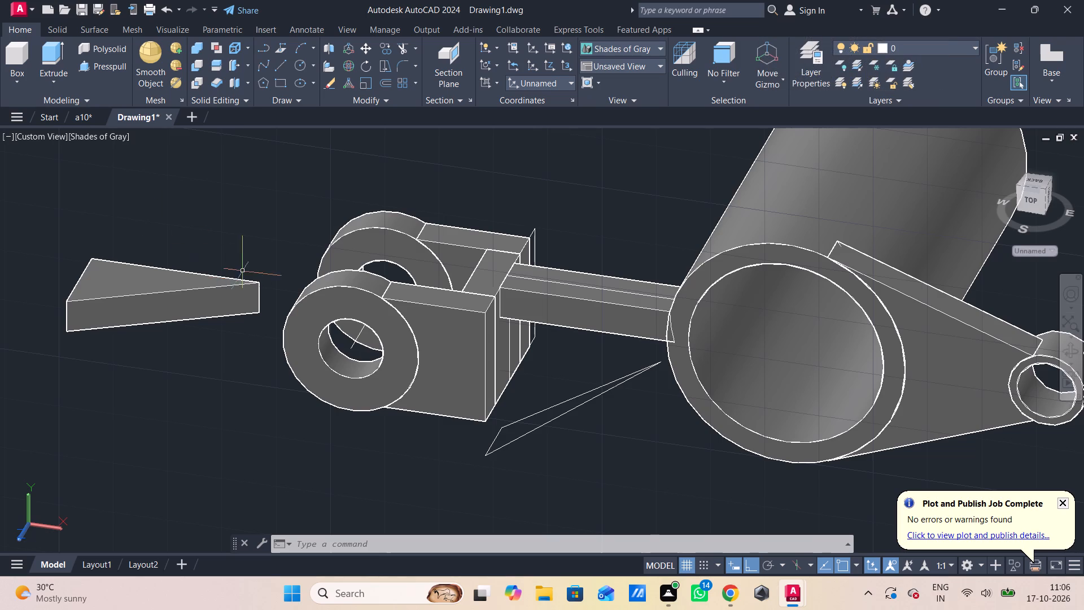
Start a line at the bar's lower junction with the tube's front rim and run it 77 to the tube's far rim.
shift+middle_drag(252, 268, 366, 263)
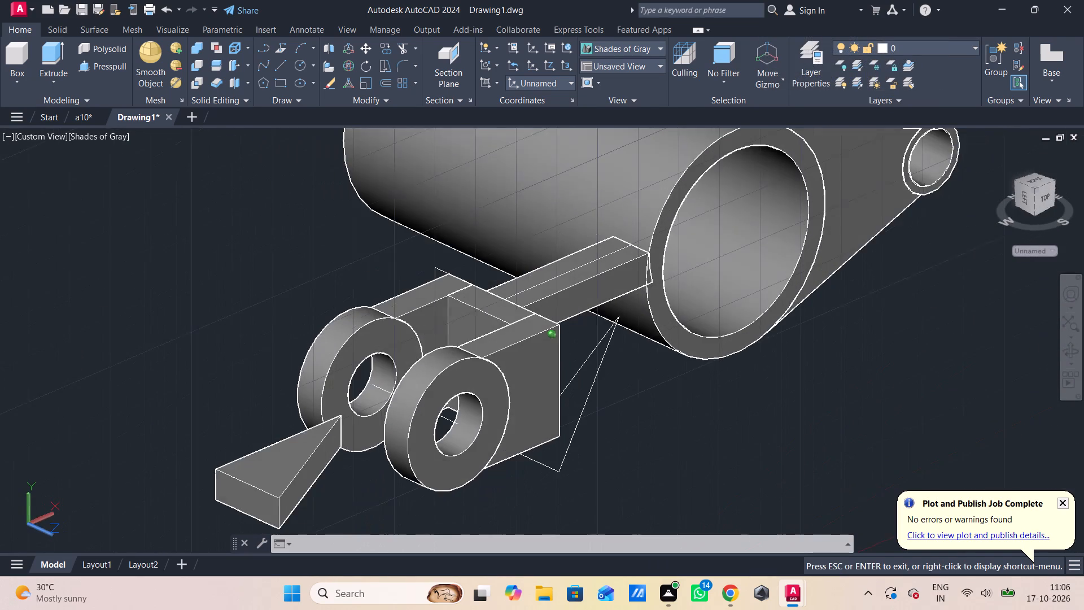
shift+middle_drag(366, 263, 364, 263)
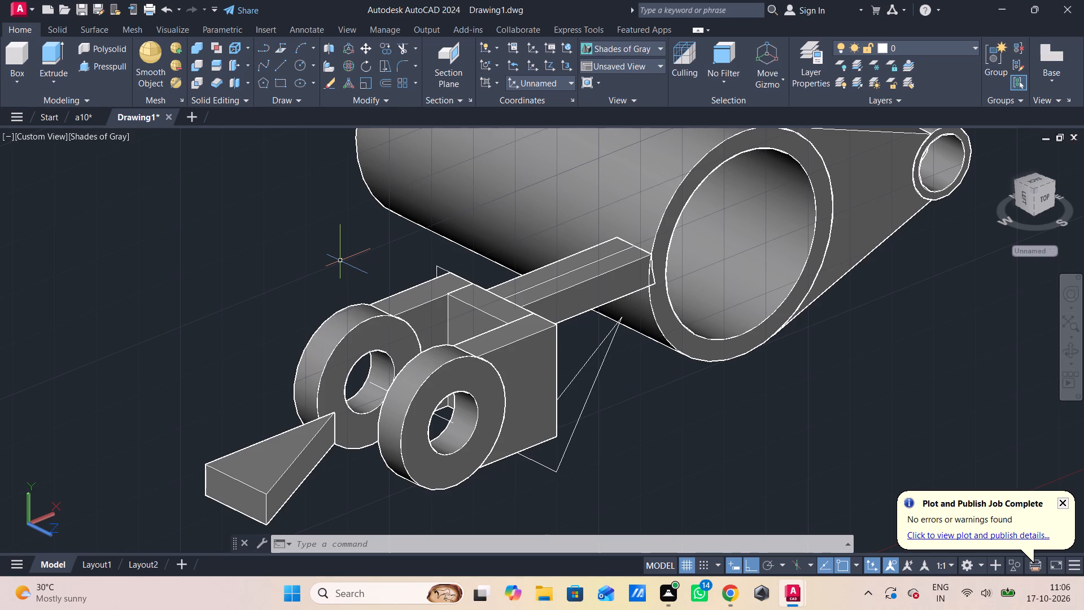
key(l)
key(space)
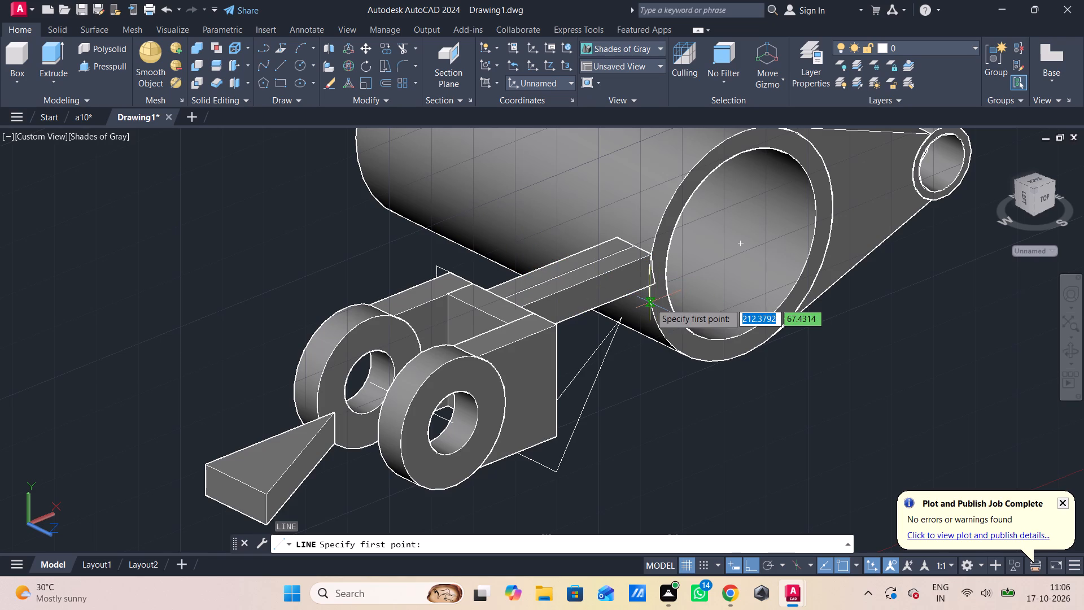
scroll(644, 287, up, 3)
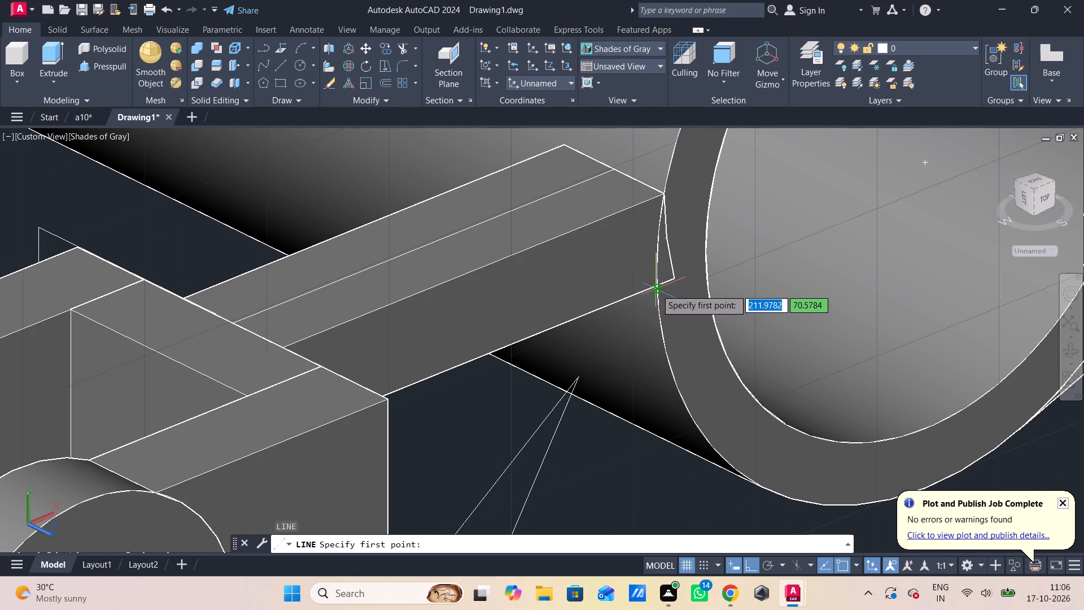
click(656, 289)
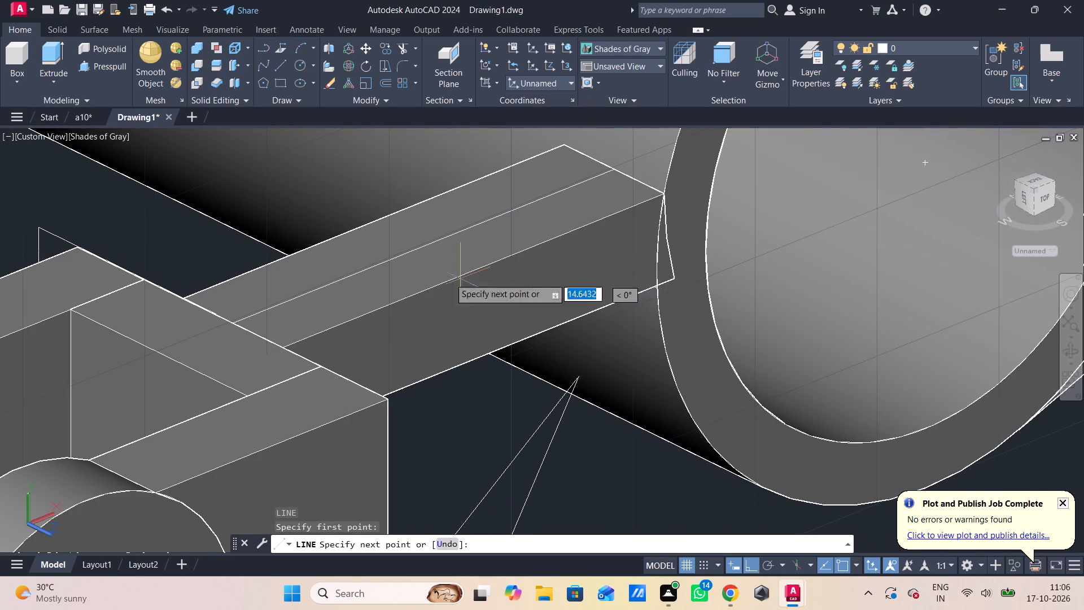
scroll(272, 243, down, 2)
middle_drag(292, 257, 570, 389)
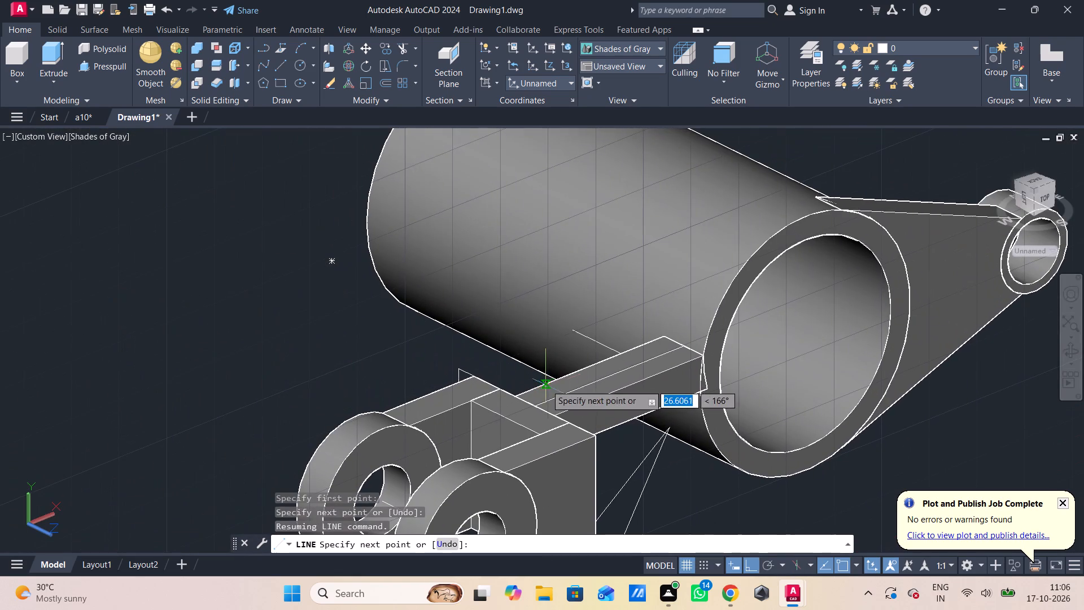
click(363, 230)
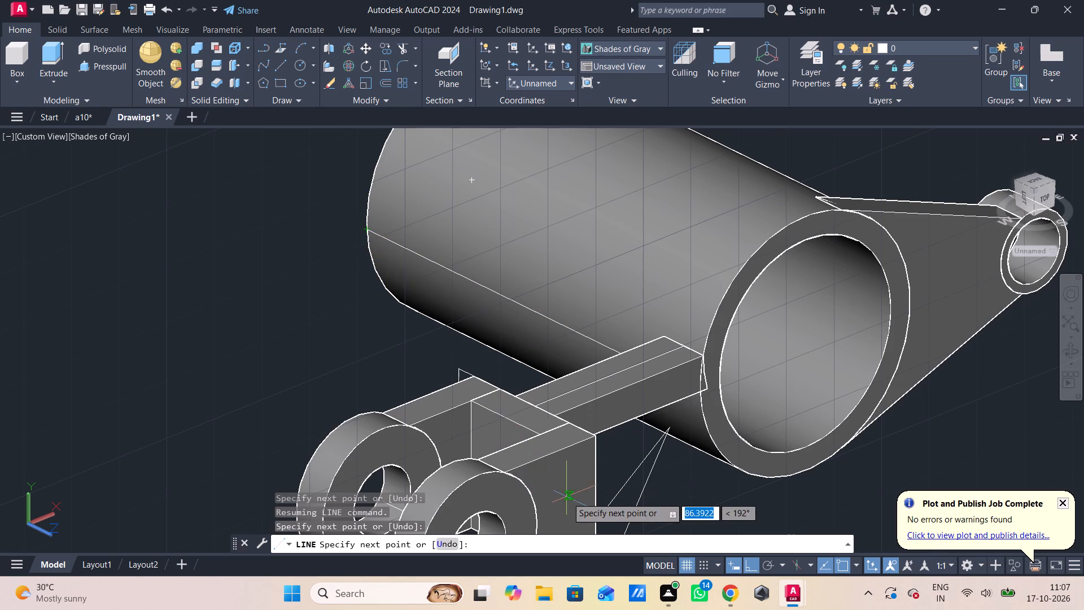
Continue the line from the tube's far rim to the wall's lower front corner and back about 36 to the starting point on the front rim.
shift+middle_drag(597, 500, 480, 491)
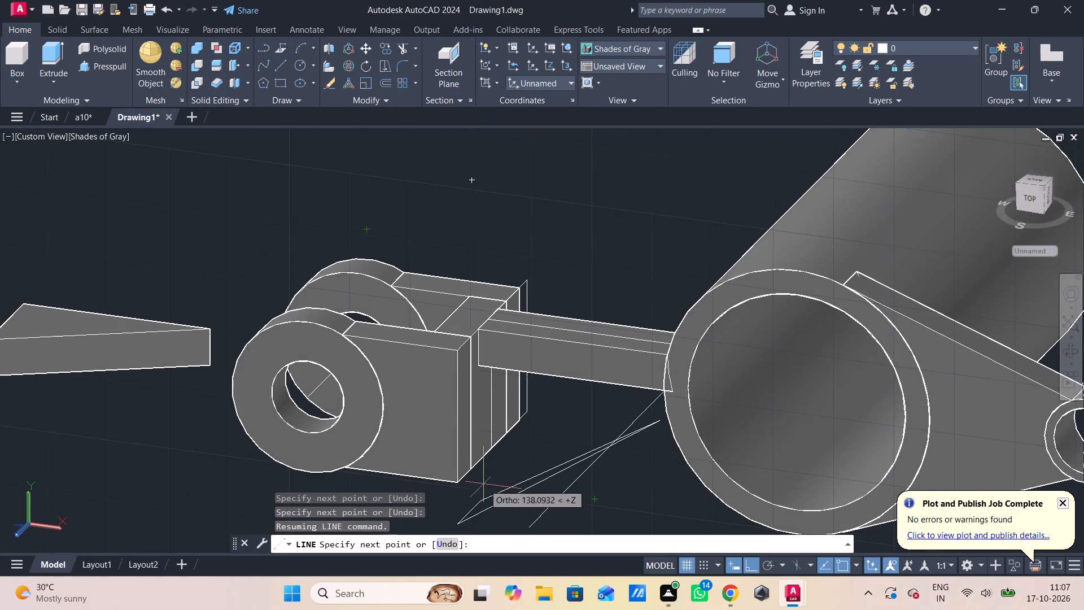
click(452, 485)
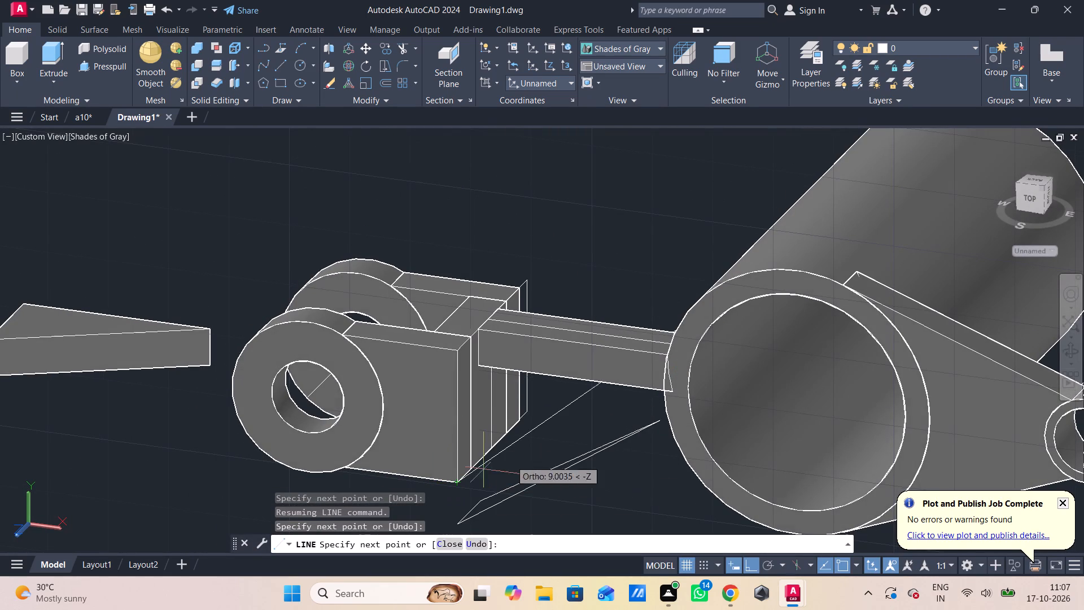
shift+middle_drag(669, 404, 763, 421)
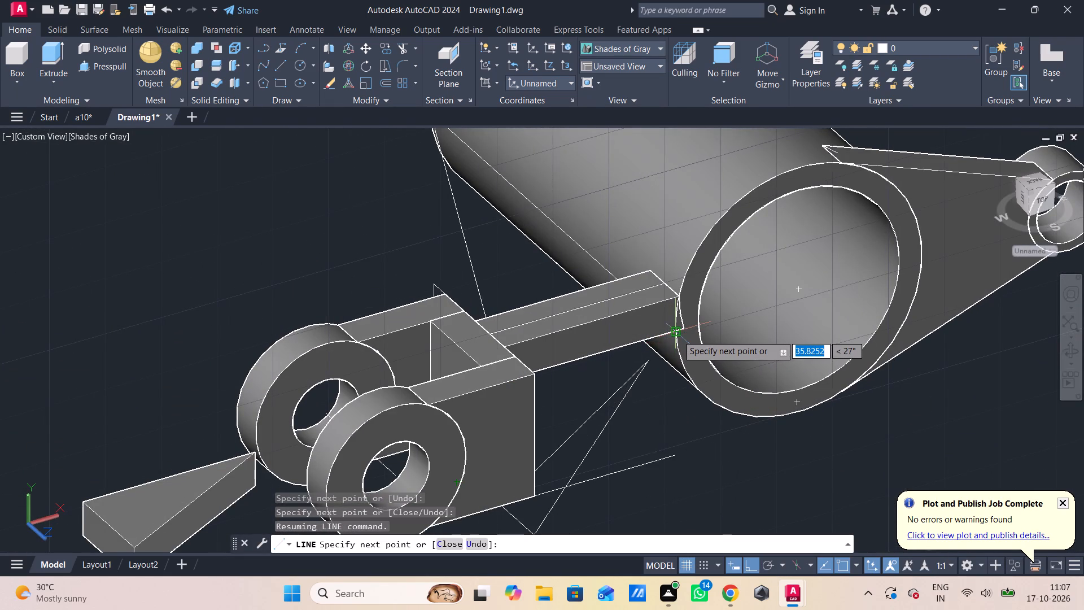
scroll(680, 329, up, 3)
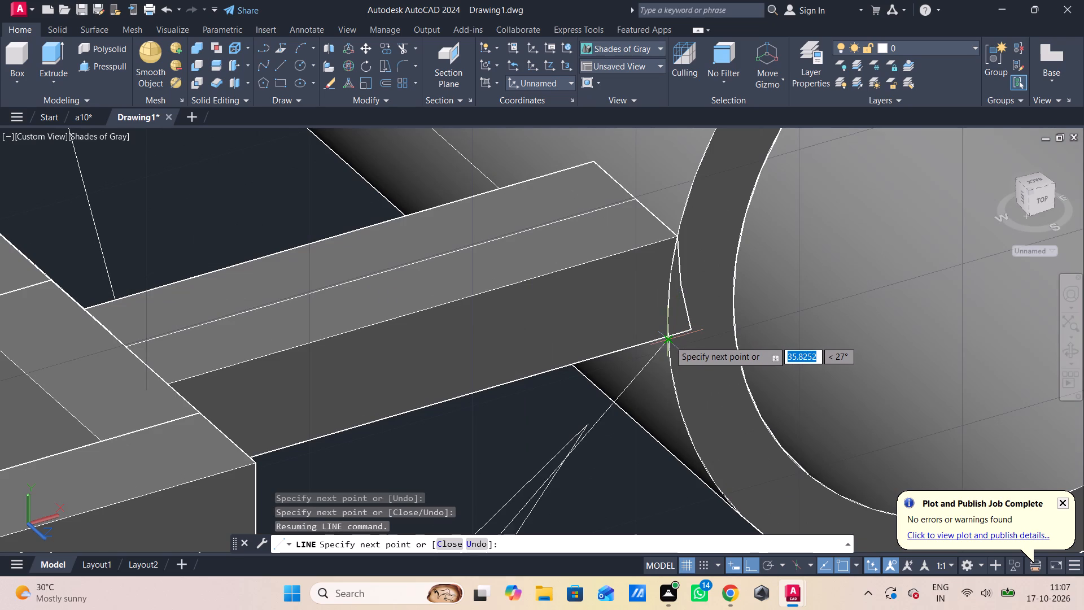
scroll(670, 337, up, 3)
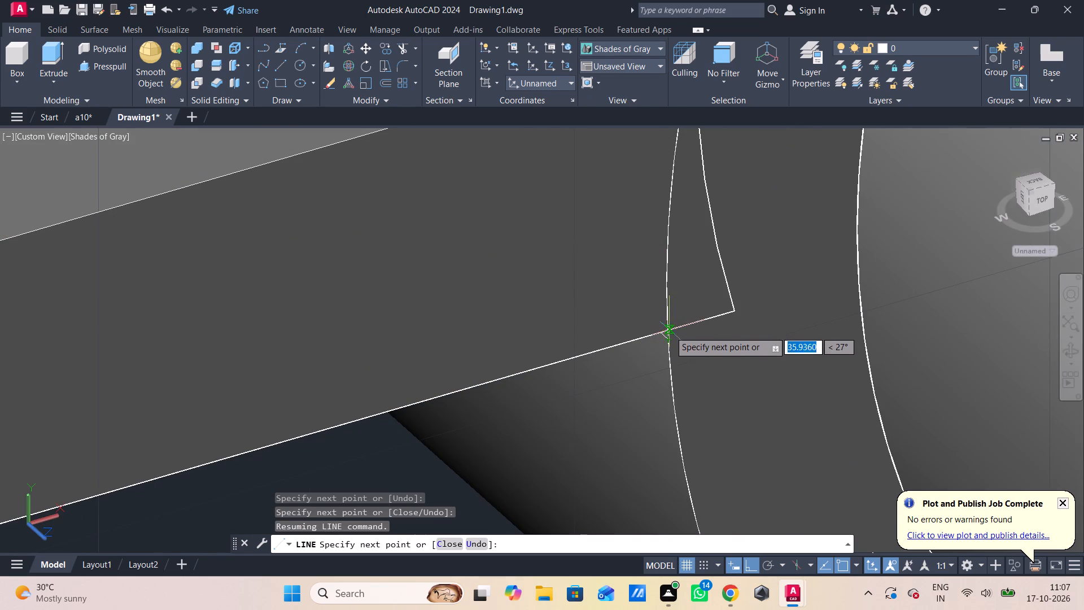
scroll(668, 338, up, 5)
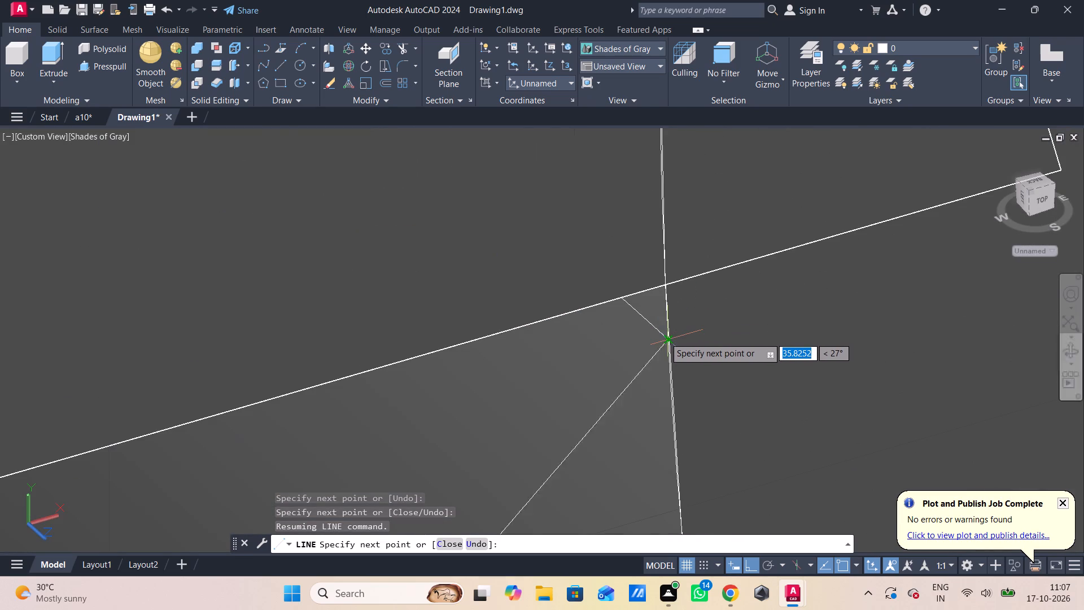
click(665, 337)
scroll(673, 364, down, 3)
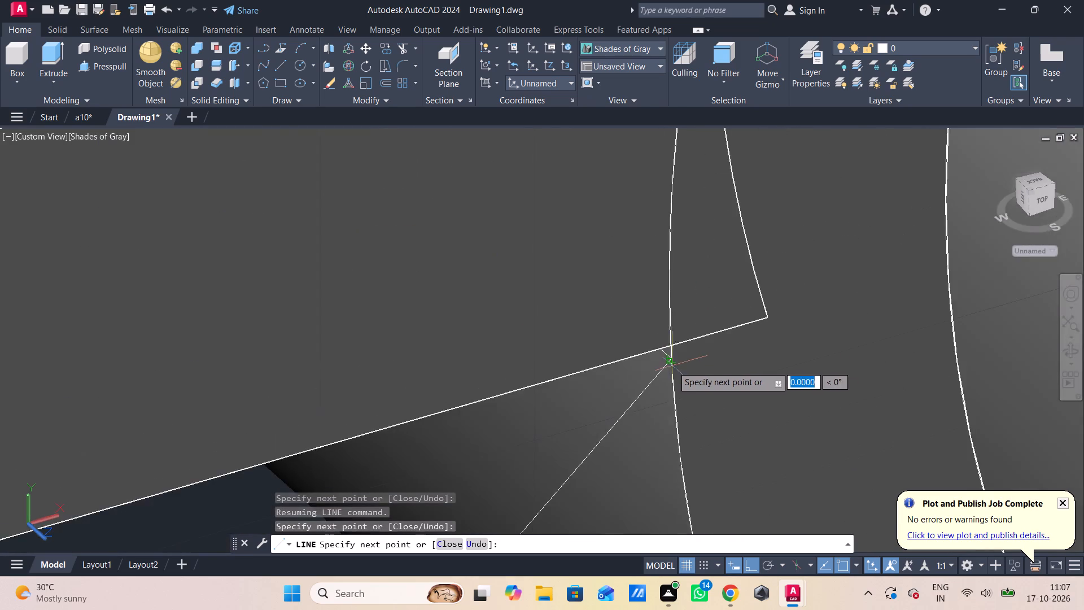
scroll(672, 366, down, 5)
middle_drag(666, 381, 613, 342)
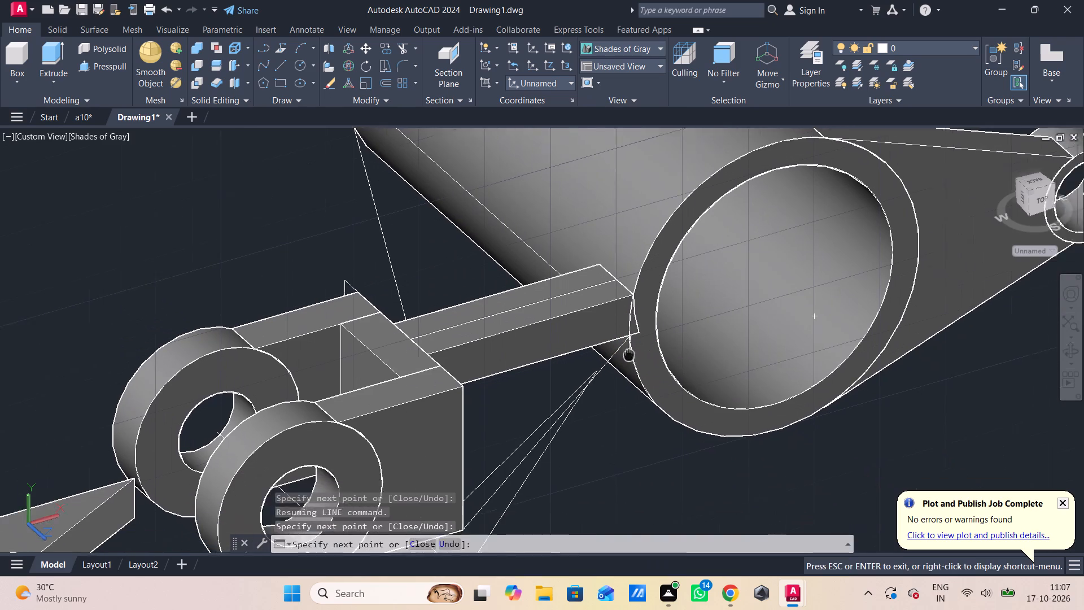
middle_drag(613, 342, 597, 324)
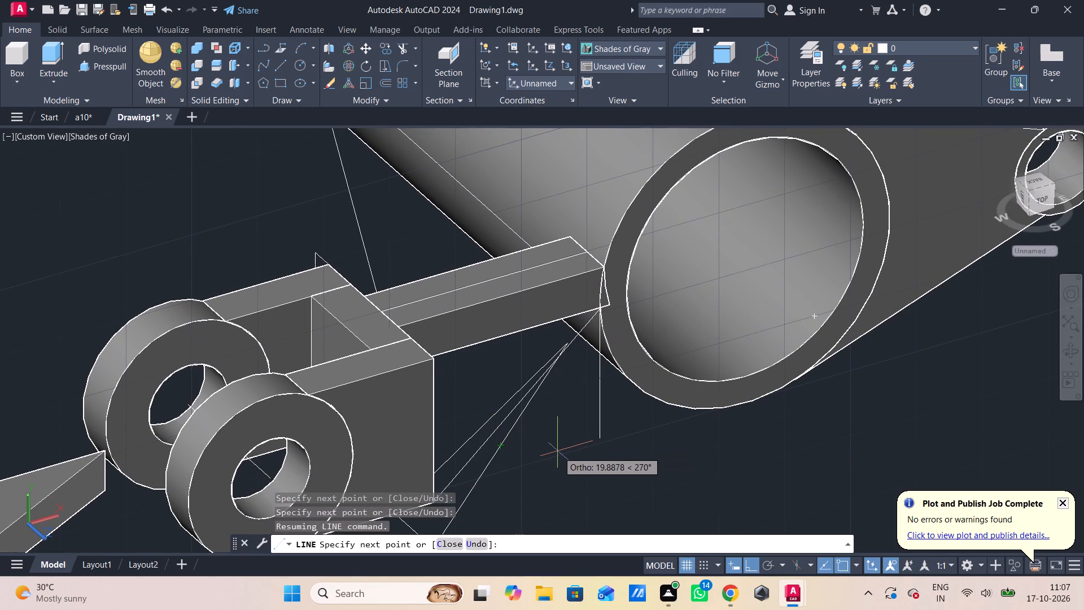
key(Escape)
Erase the three loose rib triangle lines and the new line joining the wall's lower corner to the tube's front rim.
click(501, 460)
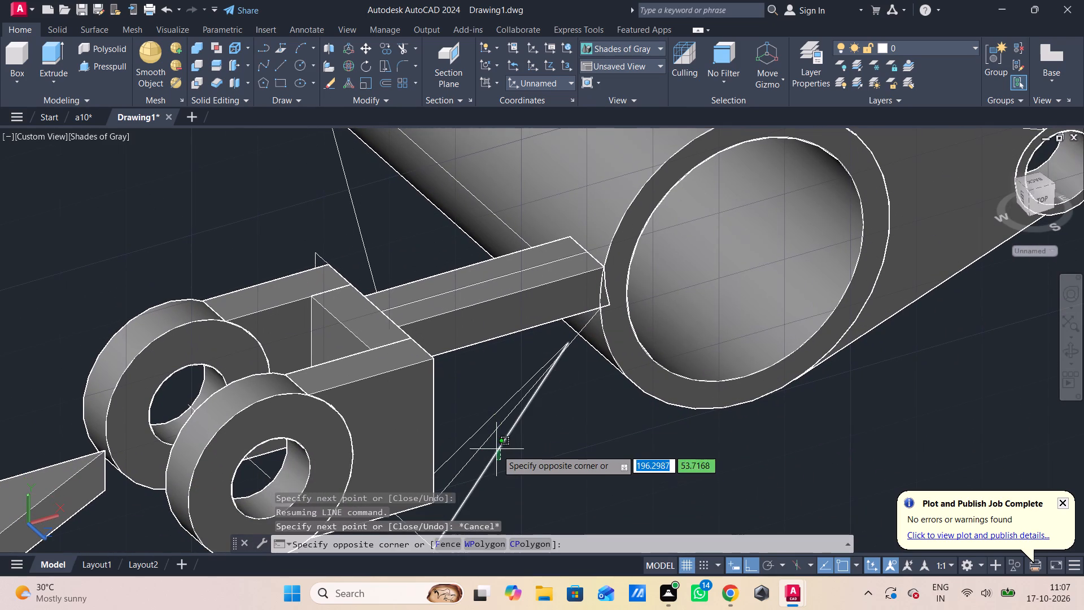
click(487, 439)
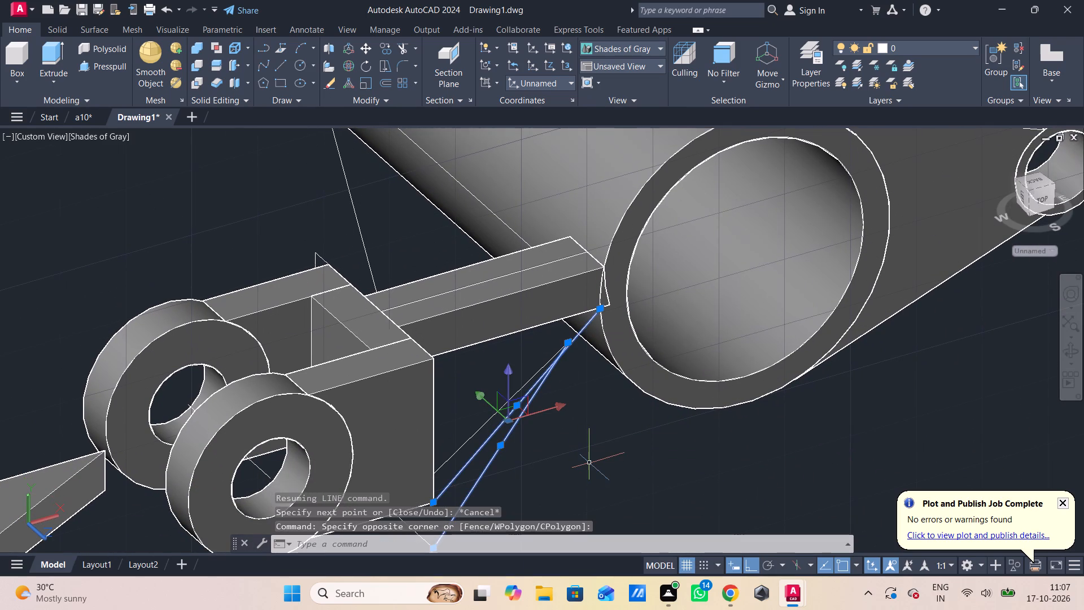
key(Delete)
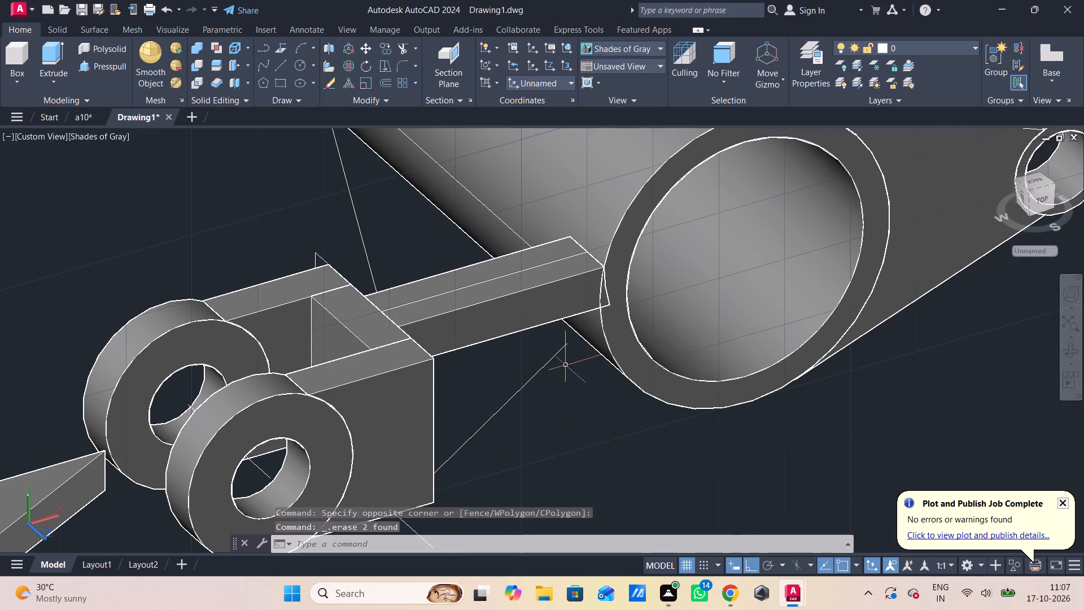
scroll(564, 364, up, 2)
middle_drag(562, 367, 563, 524)
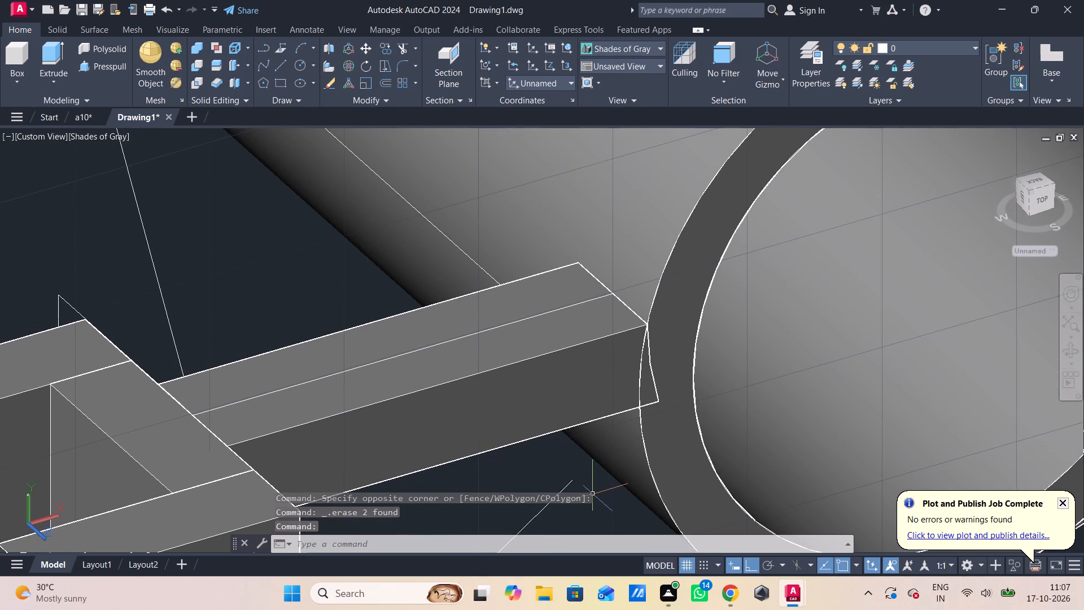
scroll(575, 496, down, 3)
middle_drag(564, 468, 550, 374)
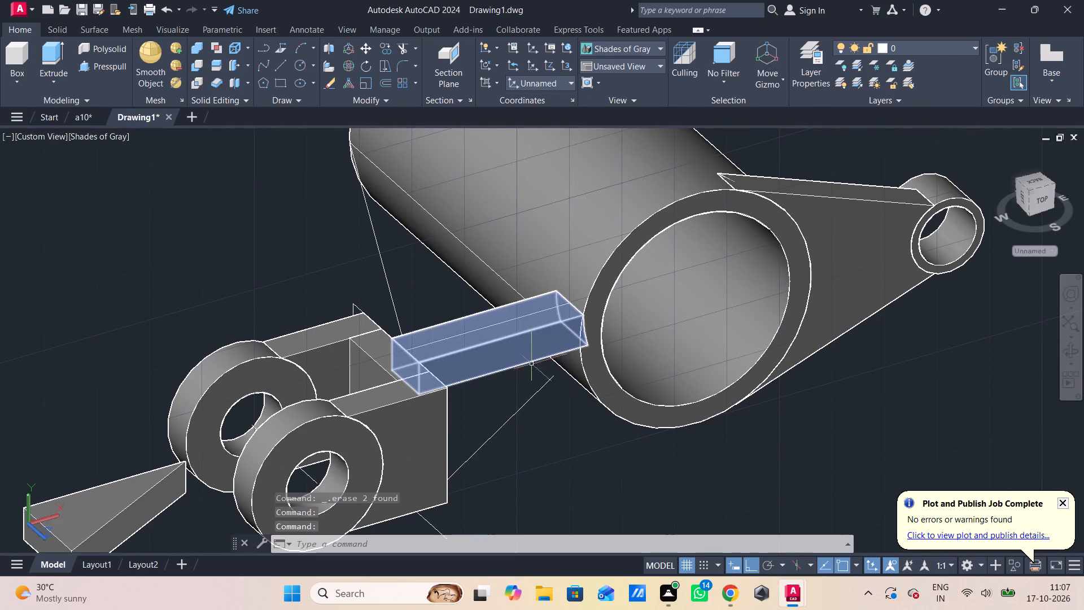
shift+middle_drag(552, 405, 475, 402)
click(484, 426)
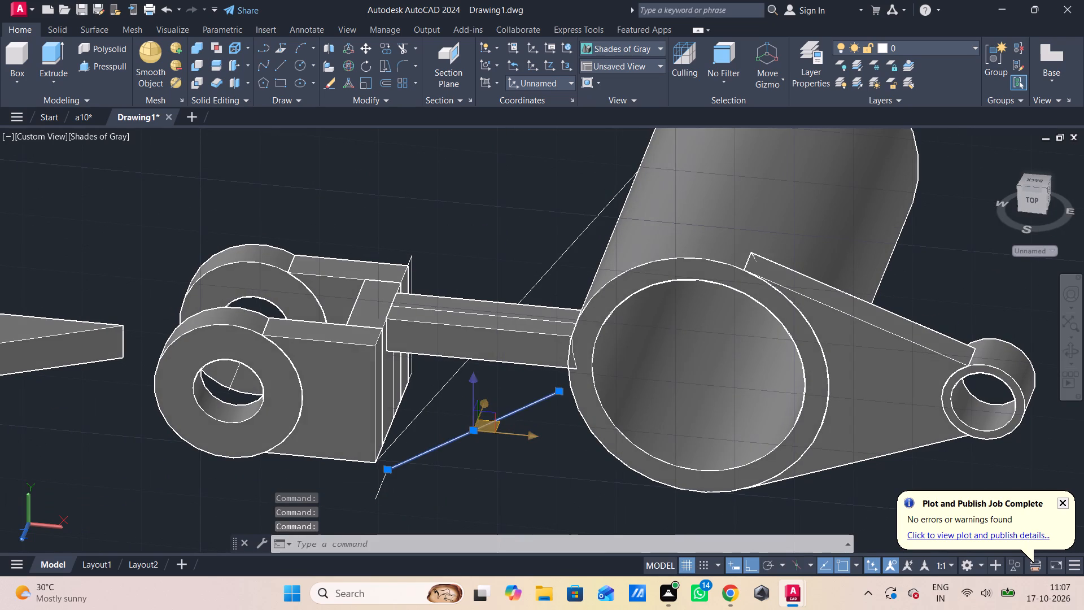
click(382, 482)
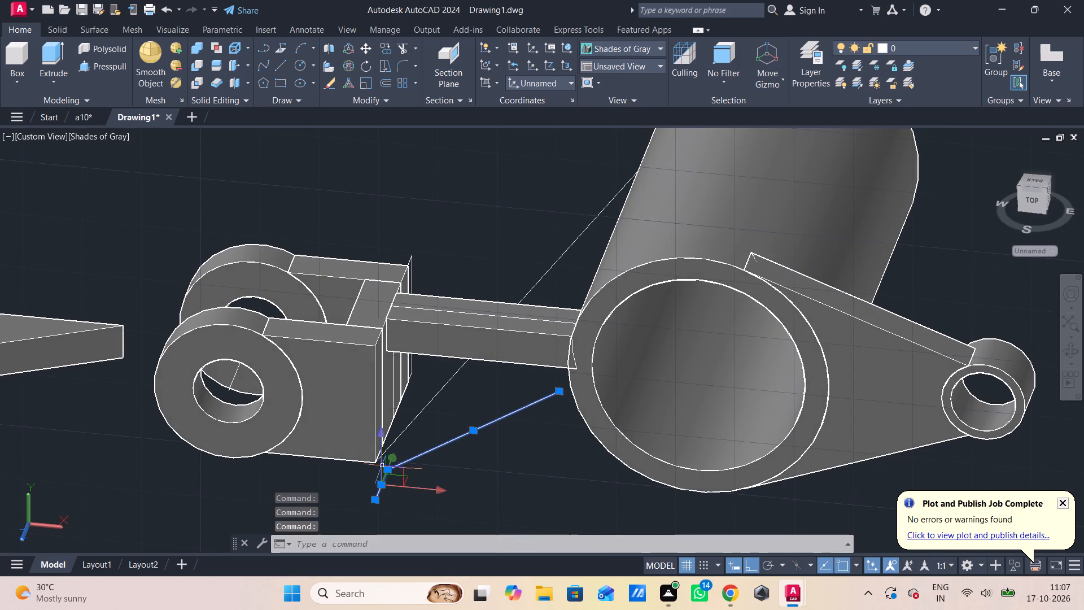
key(Delete)
Draw a line about 36 long from the wall's lower front corner to the bar's lower junction with the tube's front rim.
key(l)
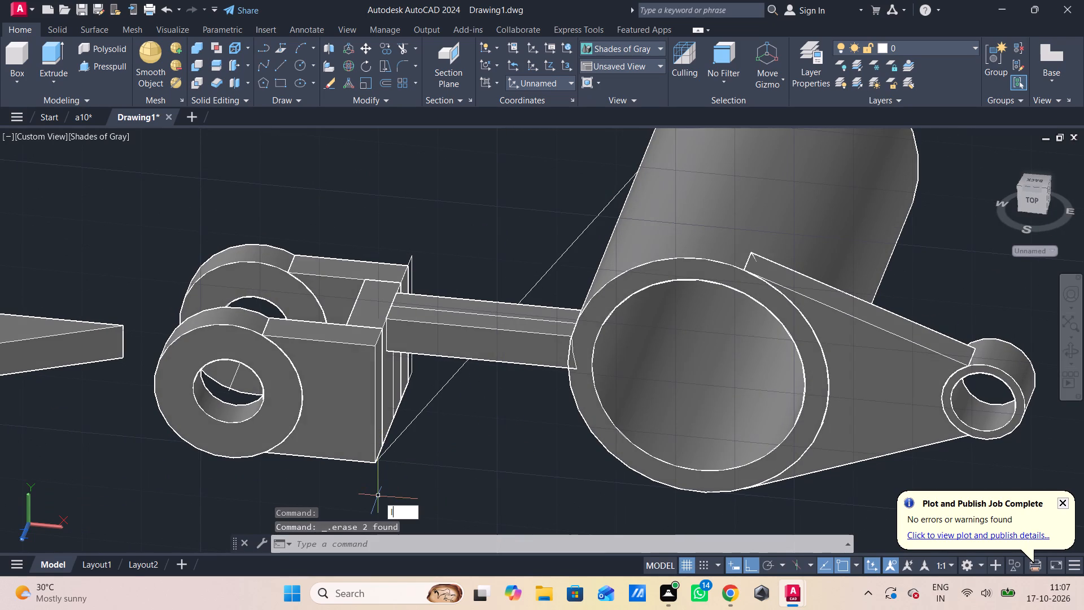
key(Return)
scroll(381, 465, up, 1)
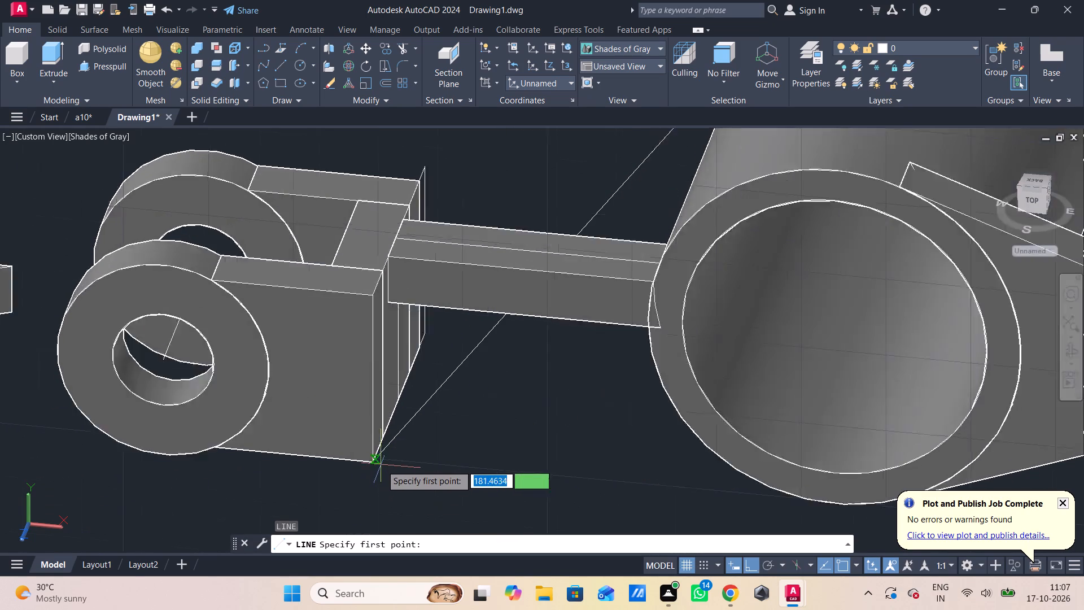
scroll(381, 465, up, 5)
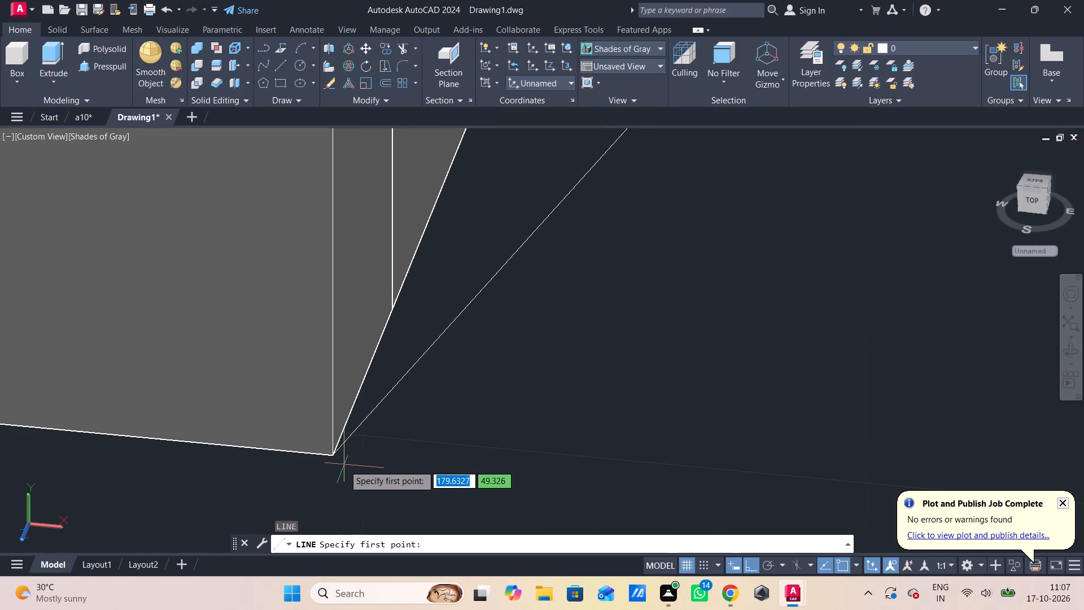
click(339, 457)
middle_drag(598, 362, 598, 363)
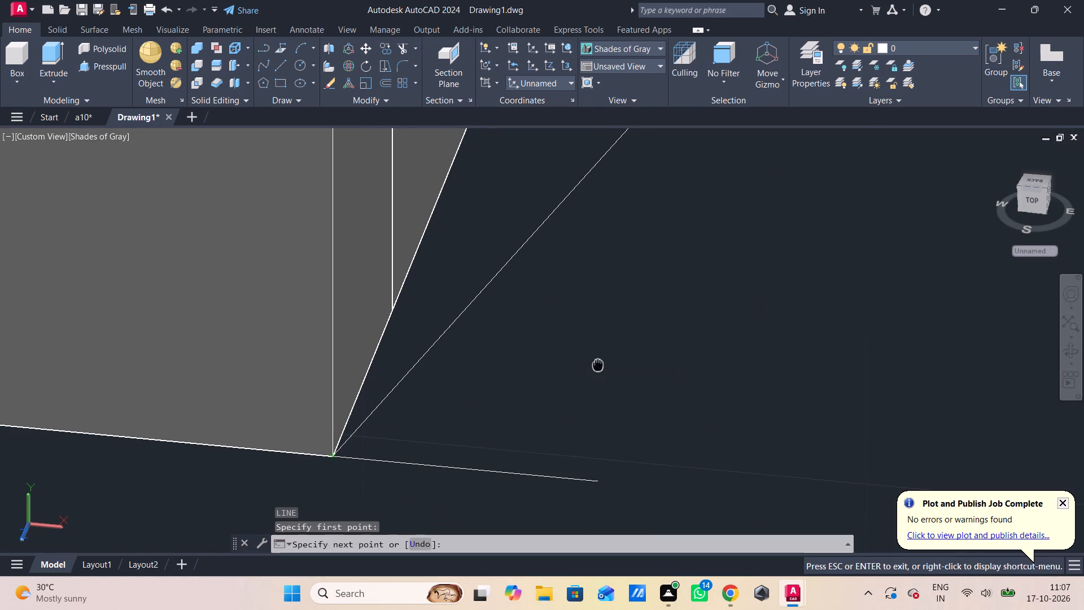
middle_drag(598, 363, 595, 423)
shift+middle_drag(590, 424, 648, 478)
scroll(663, 422, down, 2)
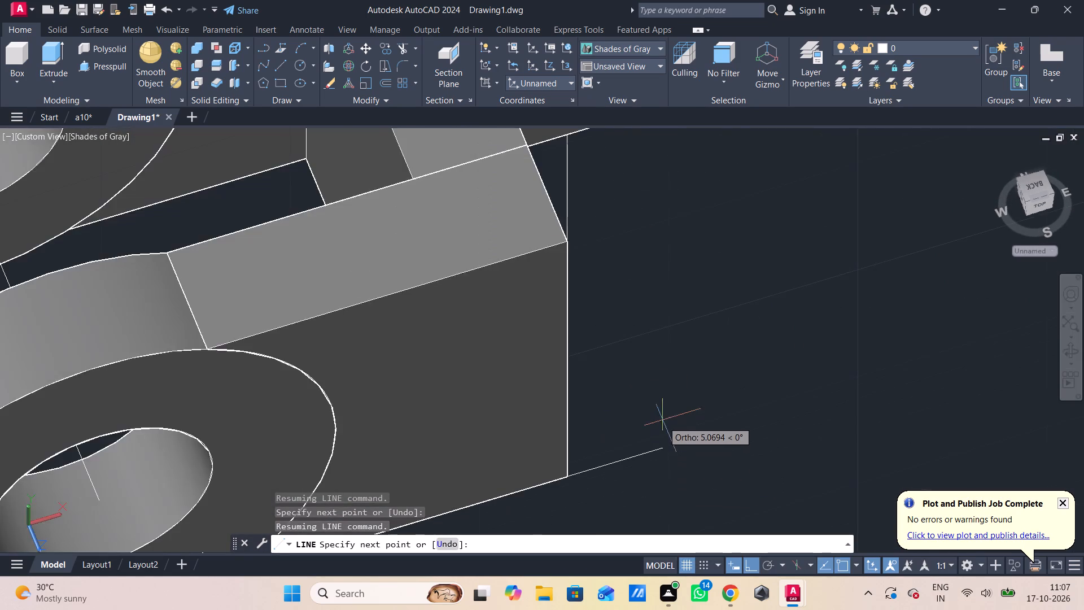
shift+middle_drag(663, 421, 697, 438)
scroll(688, 391, down, 1)
middle_drag(687, 395, 590, 498)
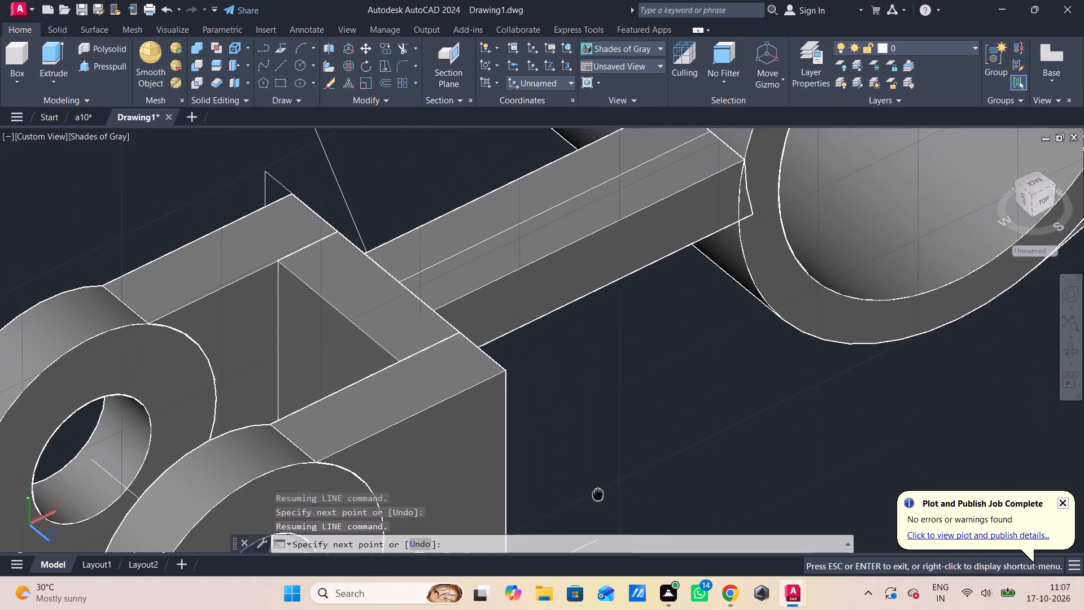
middle_drag(590, 498, 550, 539)
shift+middle_drag(672, 306, 673, 307)
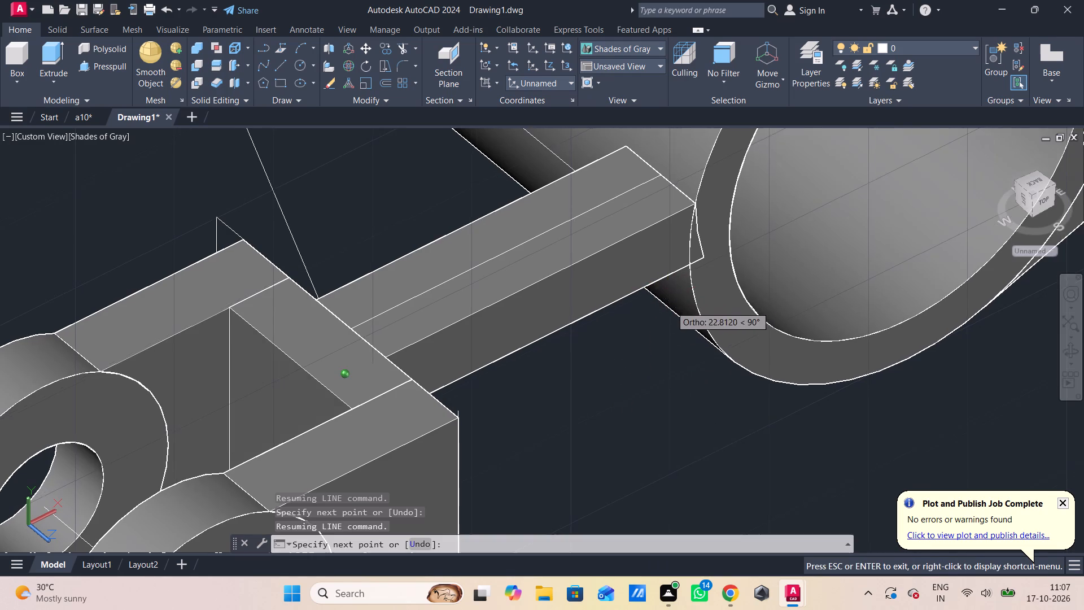
shift+middle_drag(673, 307, 681, 259)
shift+middle_drag(670, 359, 670, 353)
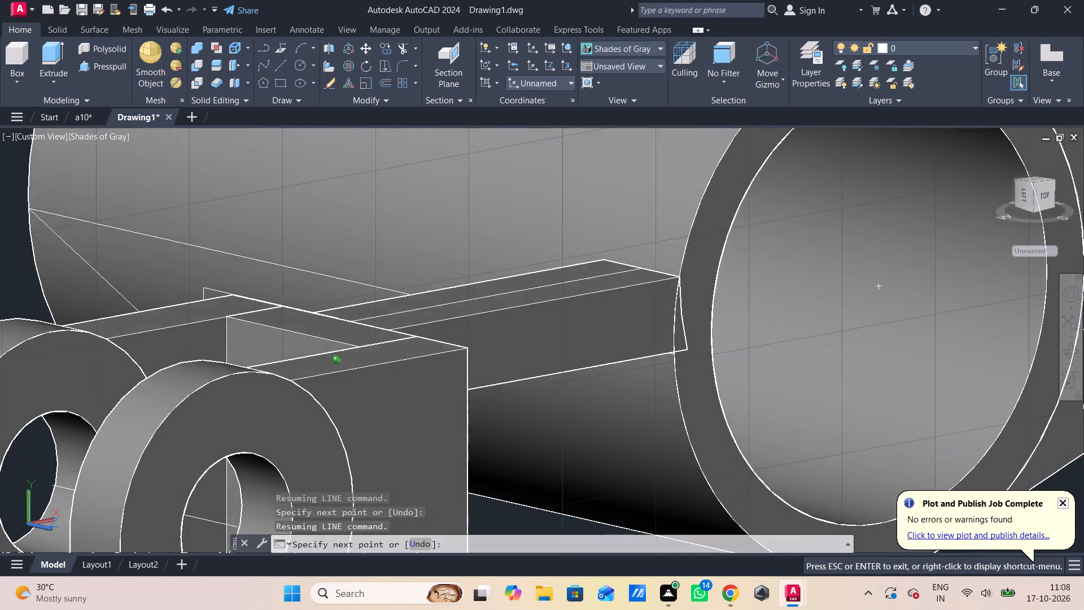
shift+middle_drag(670, 353, 670, 335)
scroll(671, 400, up, 5)
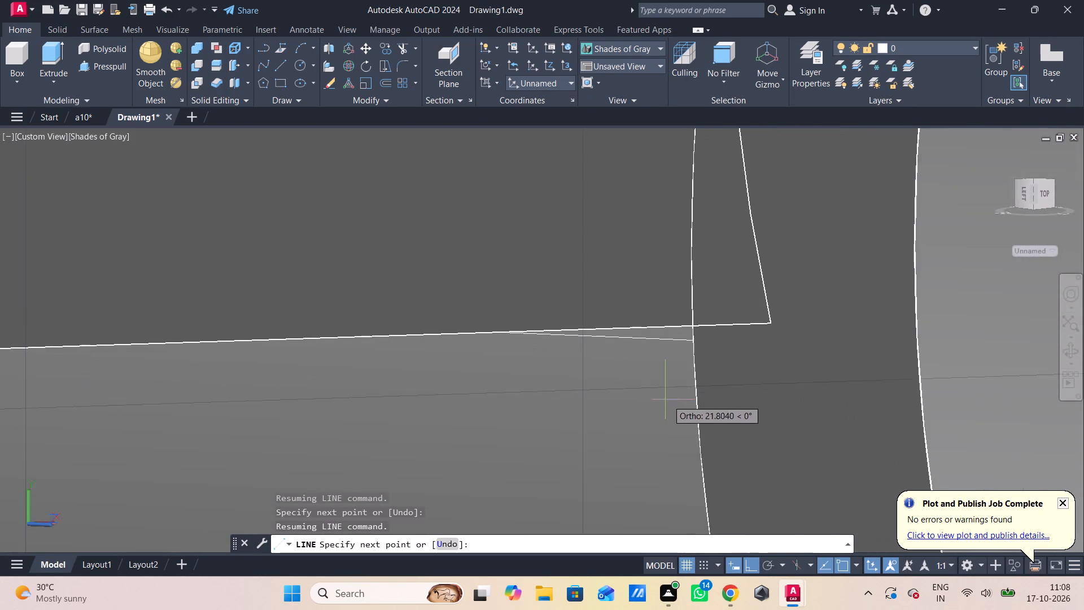
scroll(665, 400, up, 2)
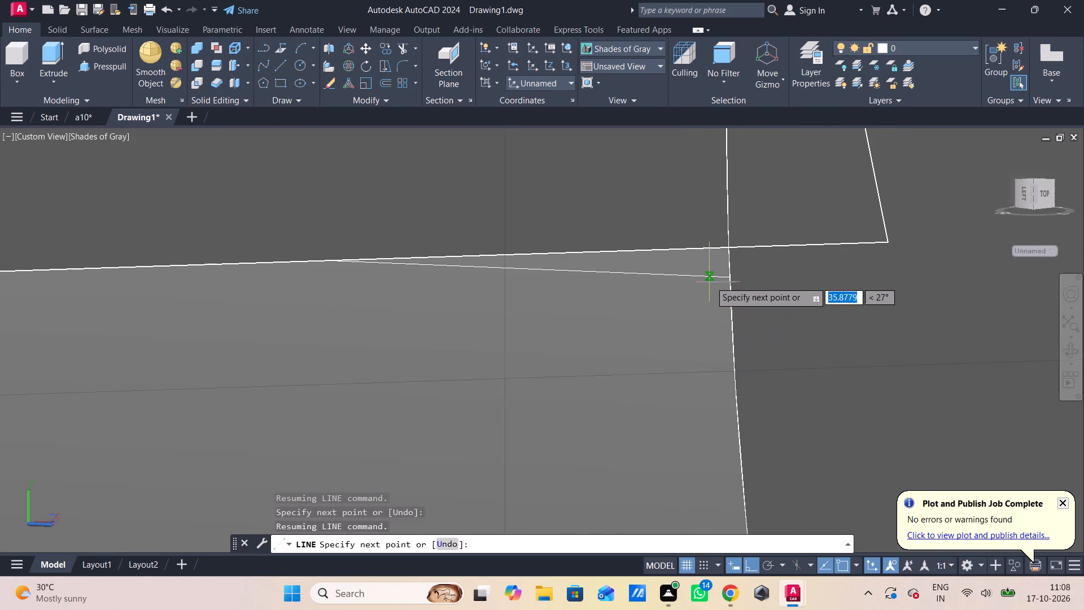
click(731, 277)
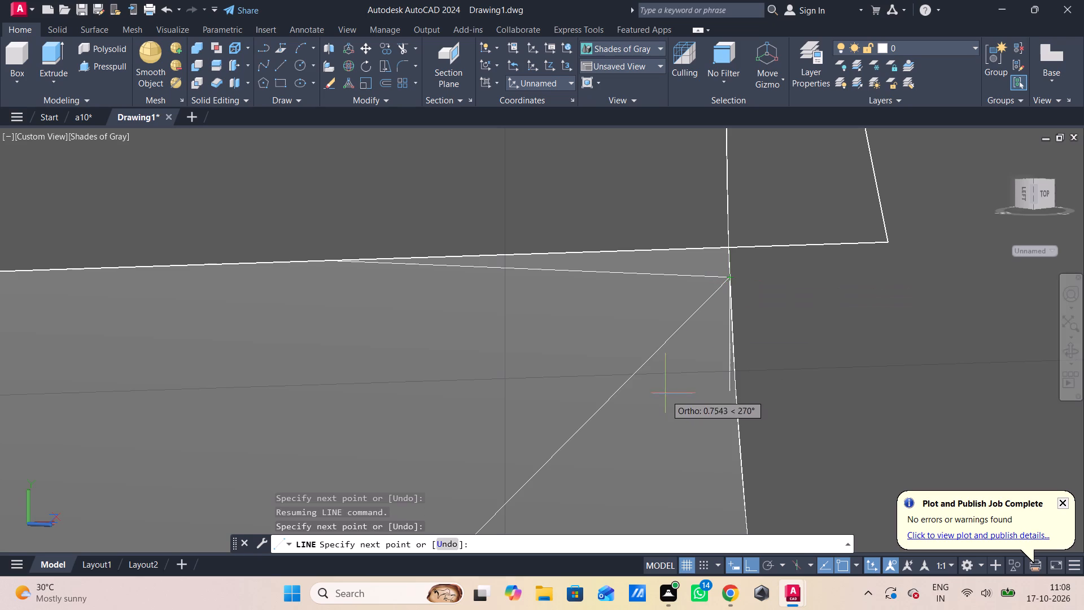
scroll(666, 396, down, 7)
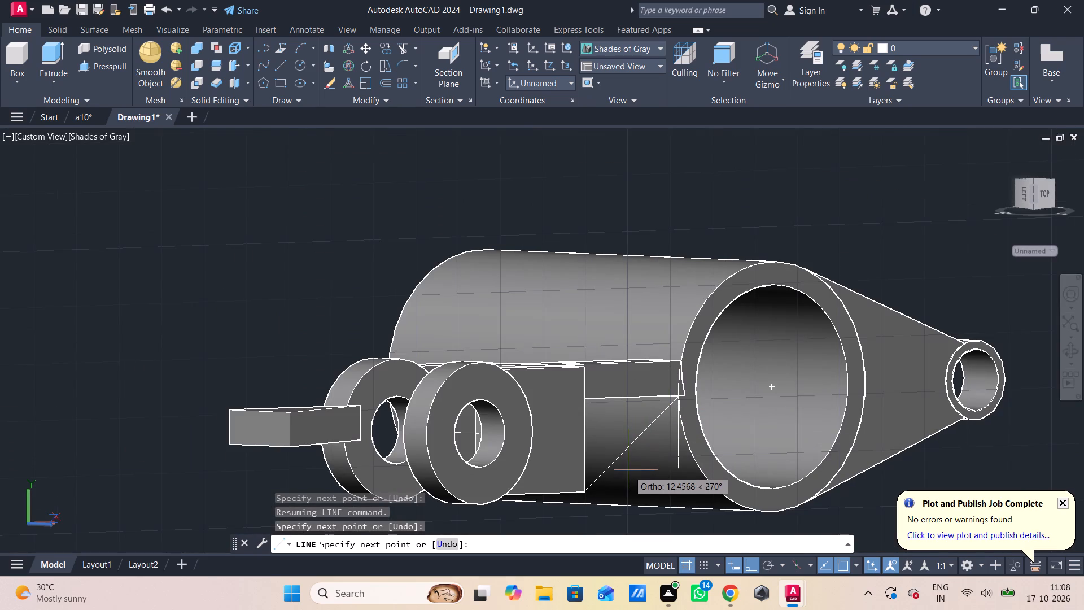
key(Escape)
Join the two triangle lines that meet at the wall's lower front corner into a single 3D polyline.
shift+middle_drag(672, 467, 672, 468)
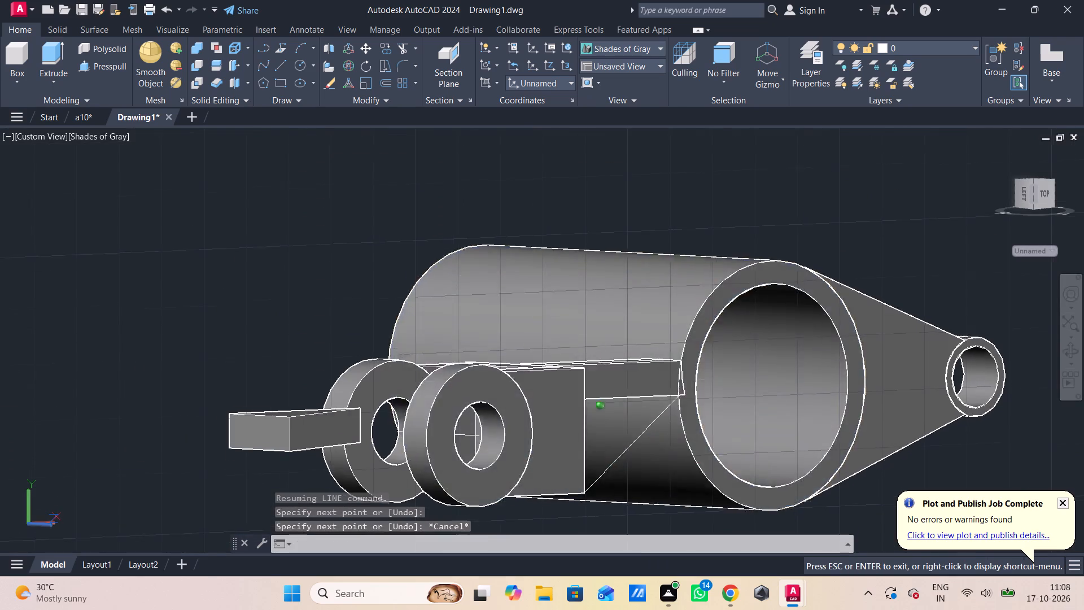
shift+middle_drag(672, 468, 604, 523)
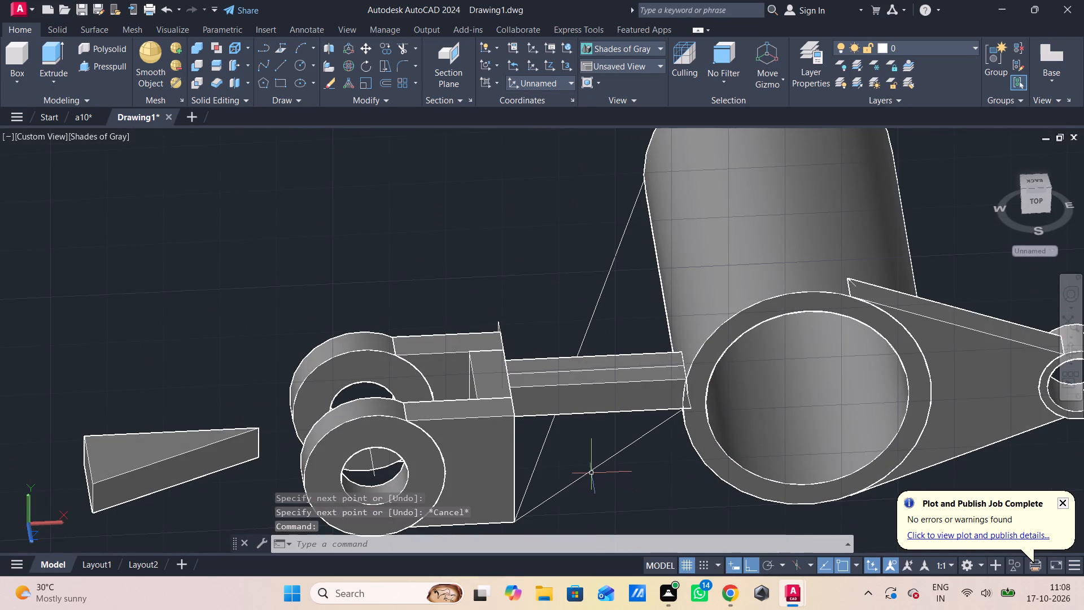
click(592, 471)
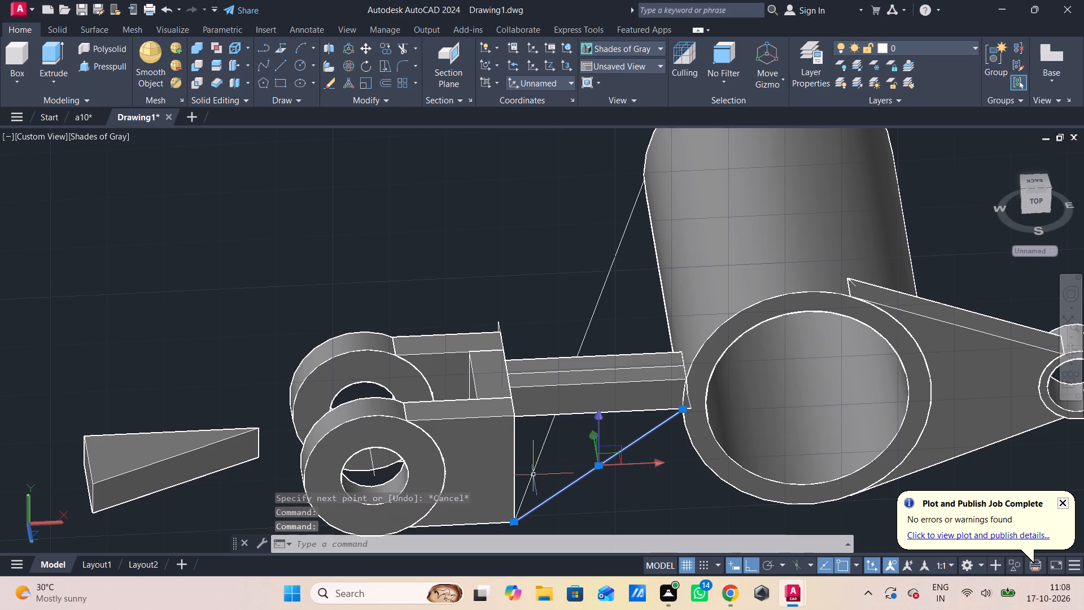
click(532, 475)
shift+middle_drag(571, 430, 635, 449)
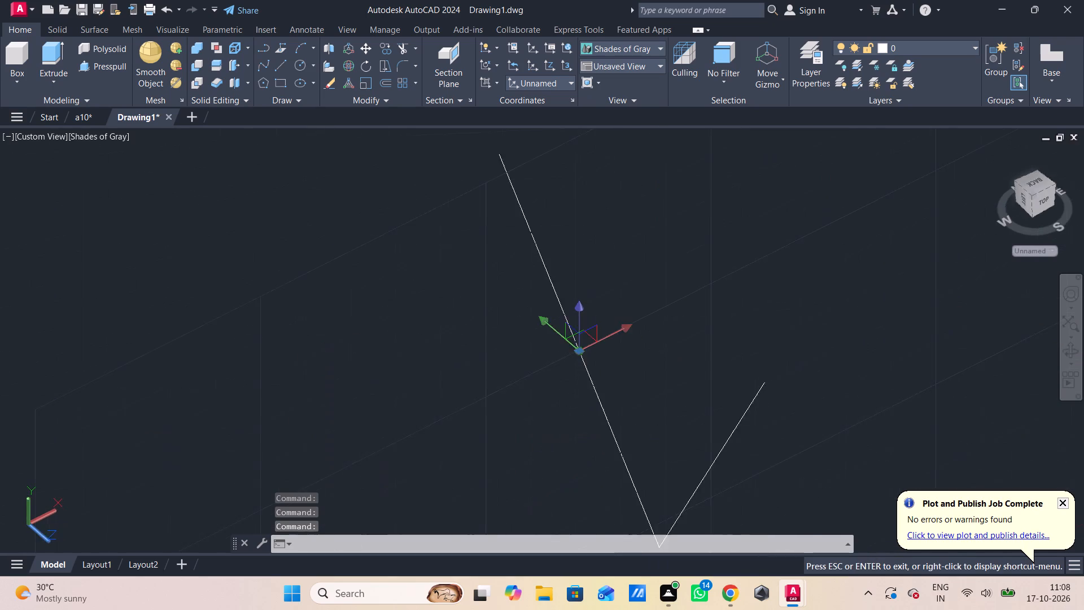
shift+middle_drag(635, 449, 651, 444)
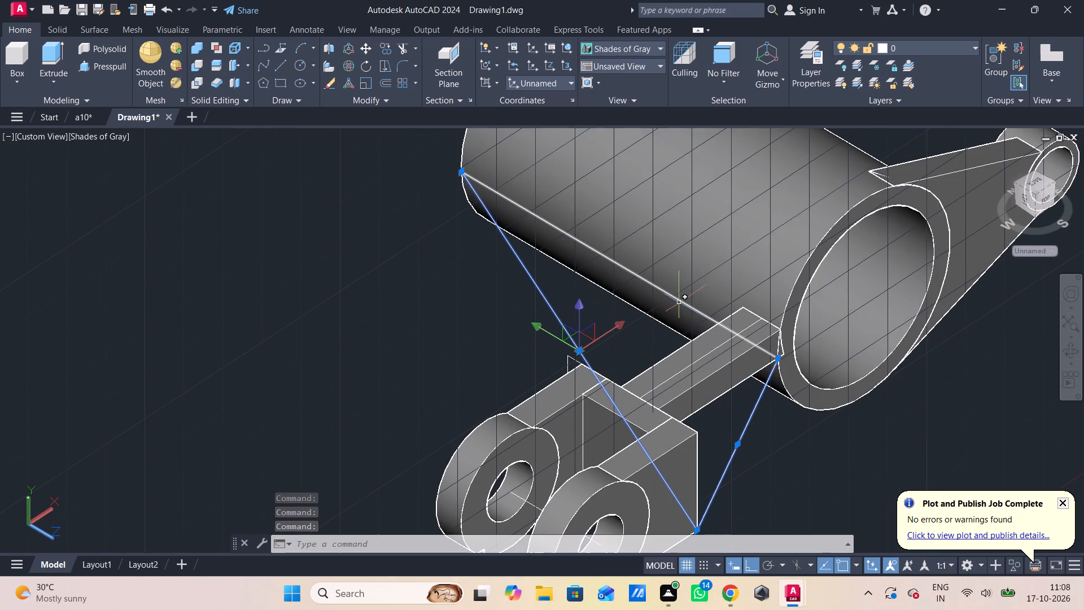
click(679, 303)
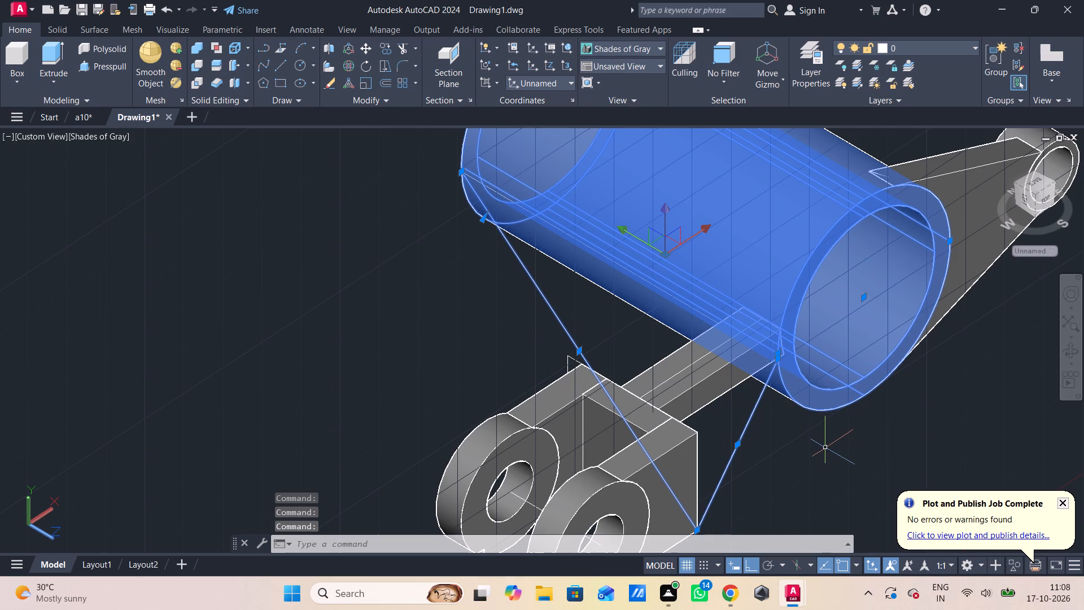
key(j)
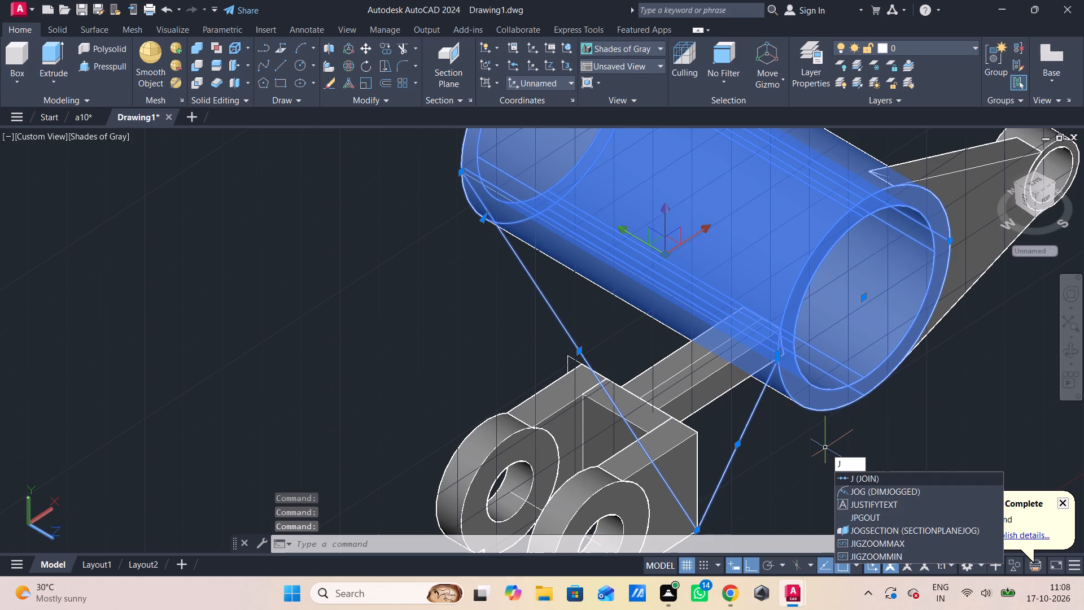
key(Return)
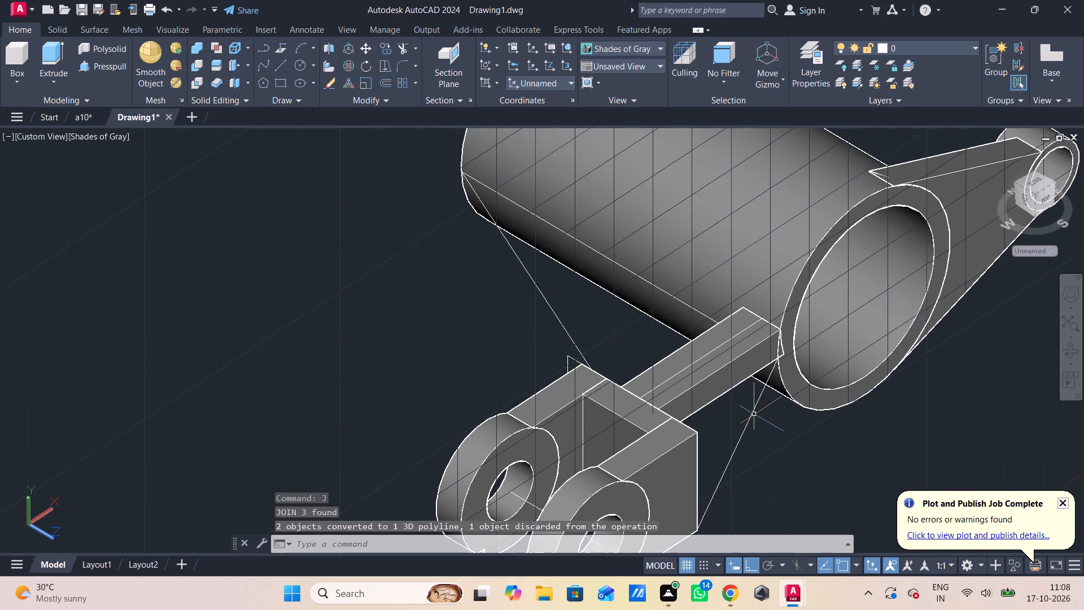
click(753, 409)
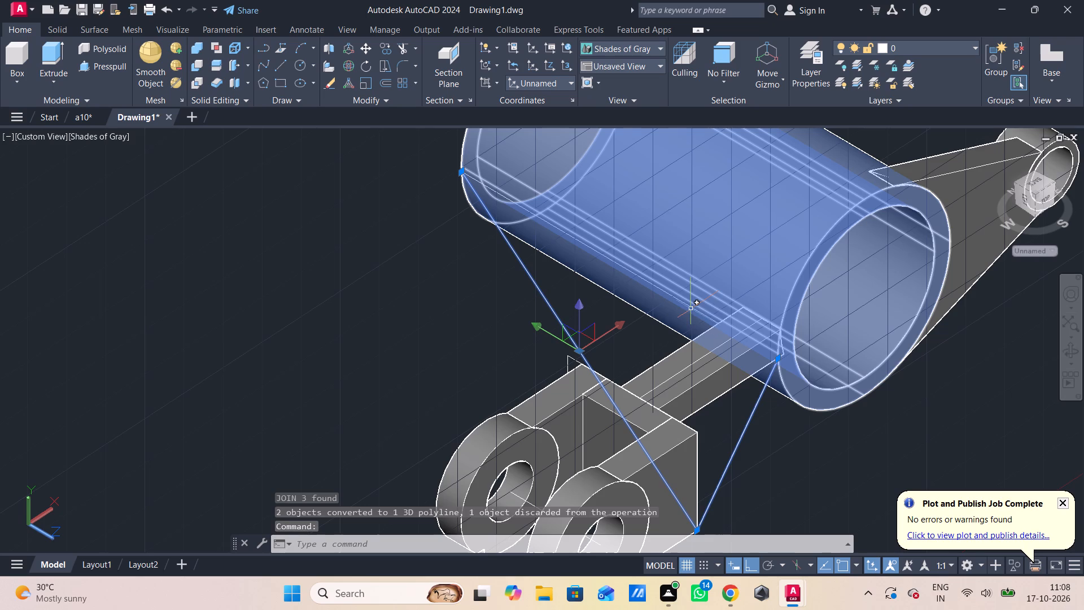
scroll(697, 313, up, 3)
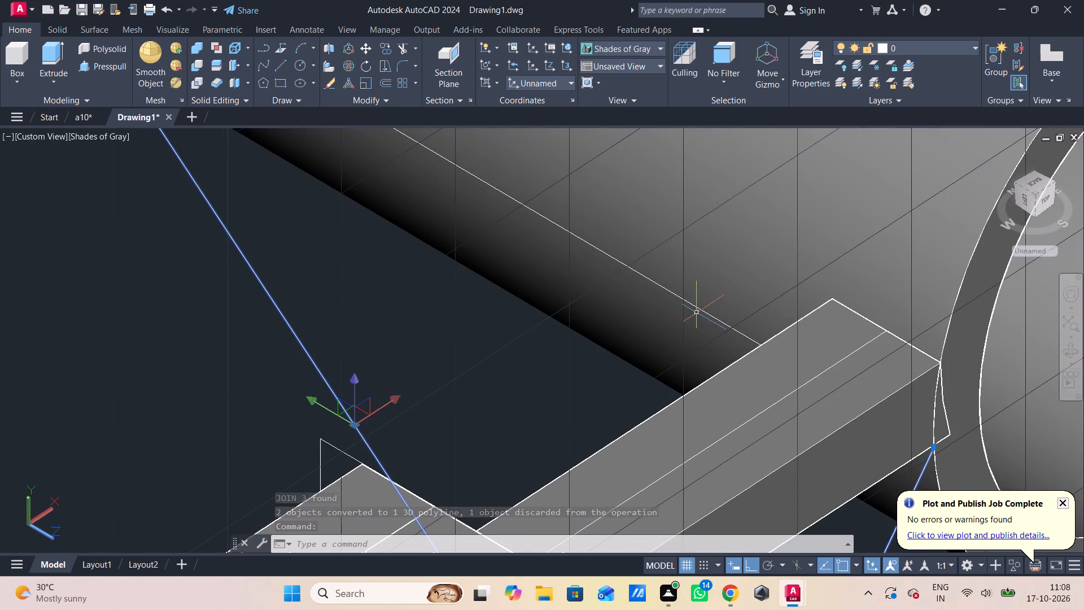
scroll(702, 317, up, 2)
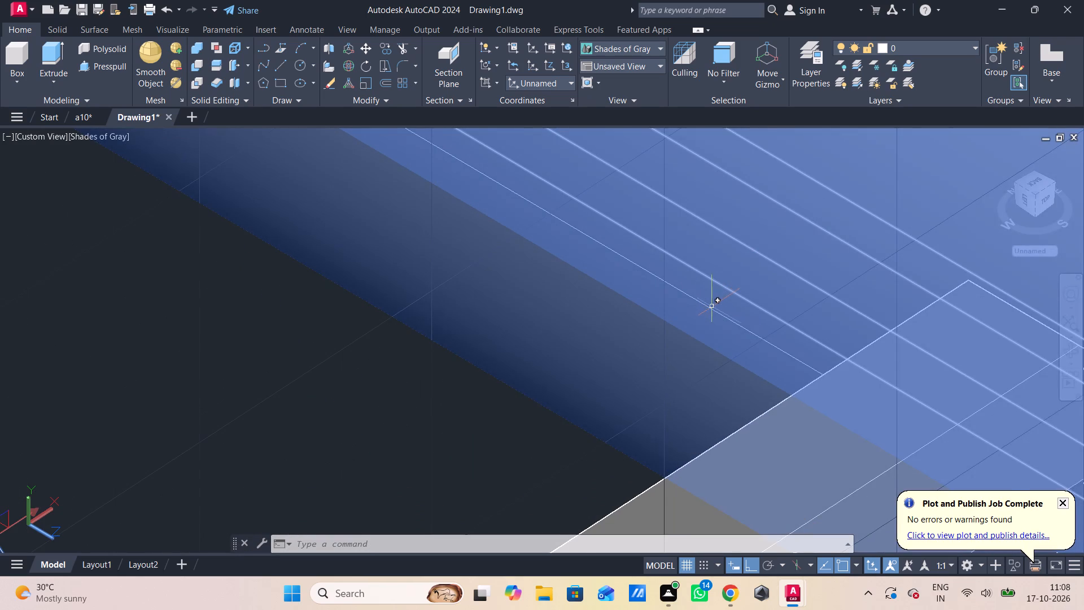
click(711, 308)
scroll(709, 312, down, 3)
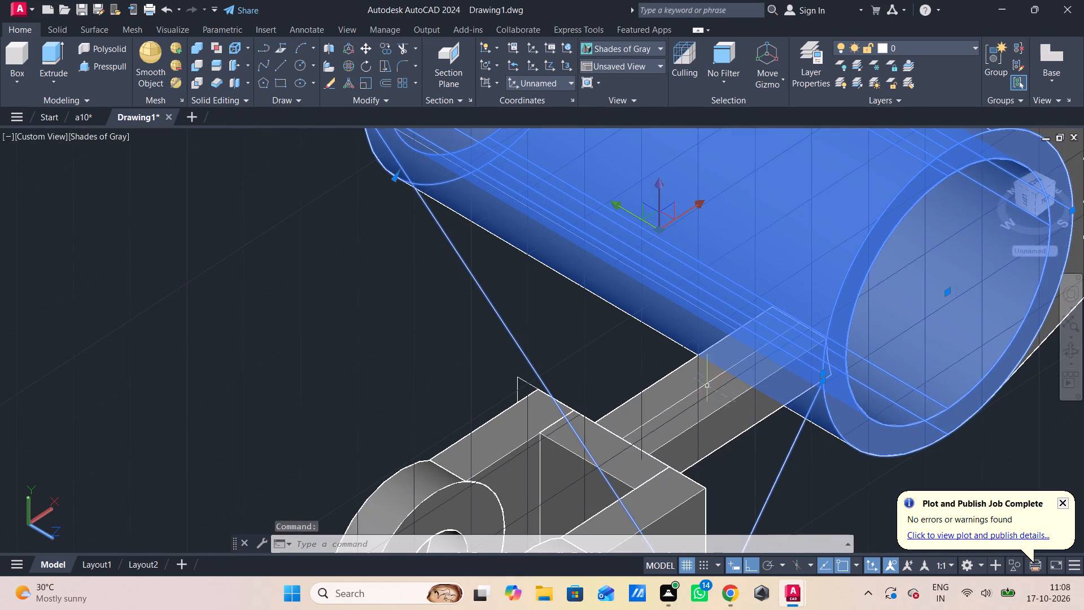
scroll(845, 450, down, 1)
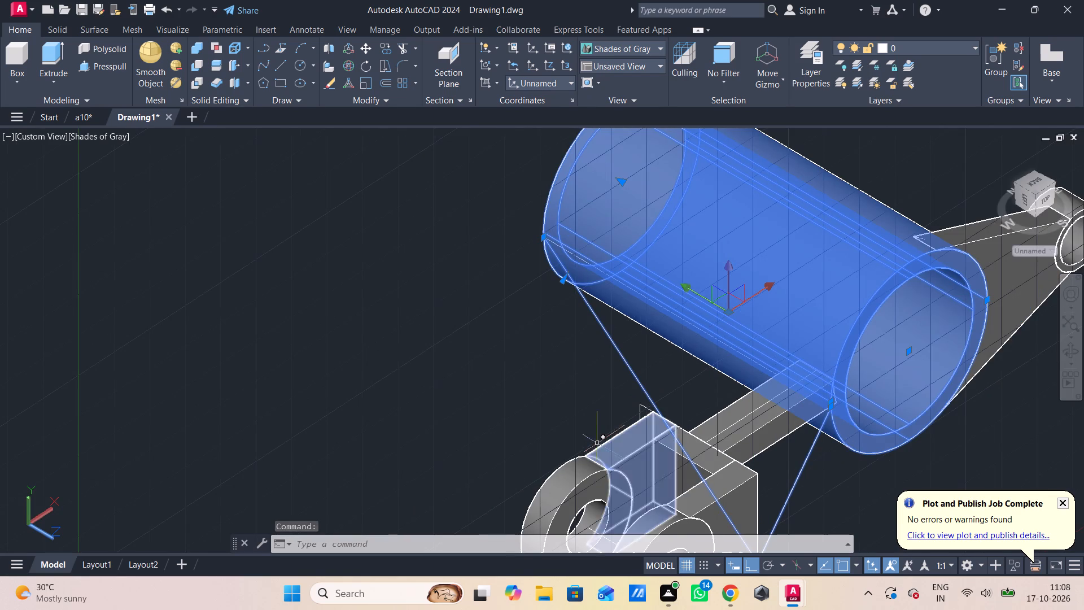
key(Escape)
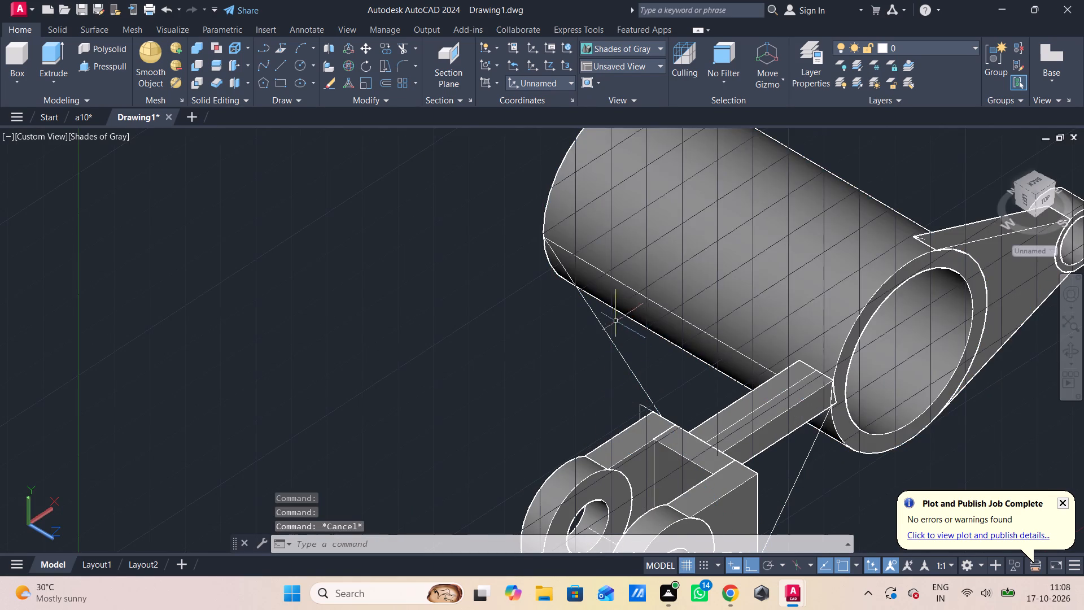
Move the triangle's polyline and its remaining line along the tube about 98 in the -Z direction, clear of the part.
click(628, 289)
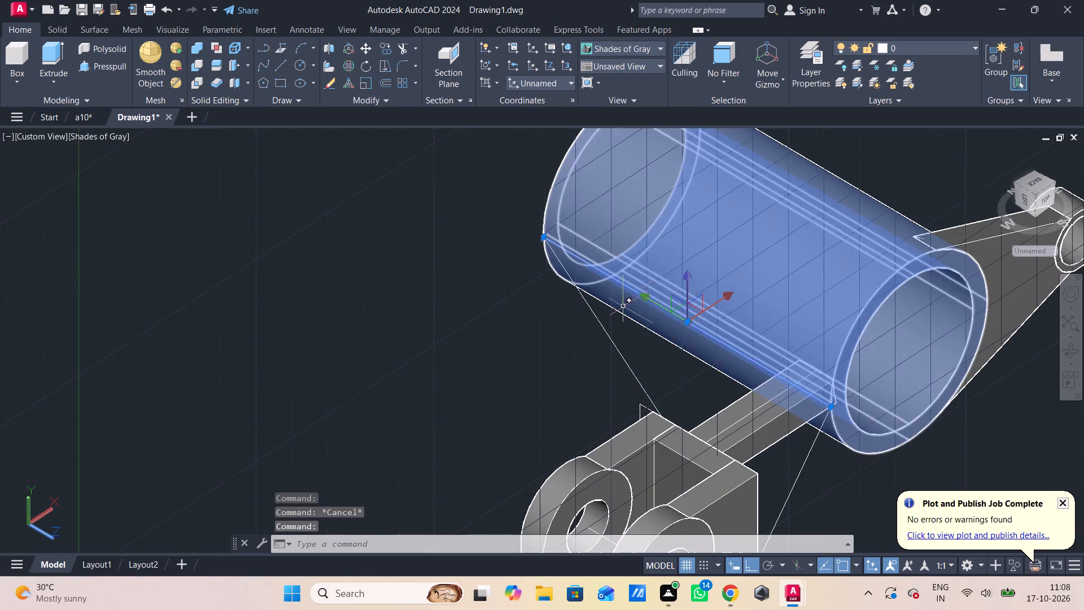
click(609, 341)
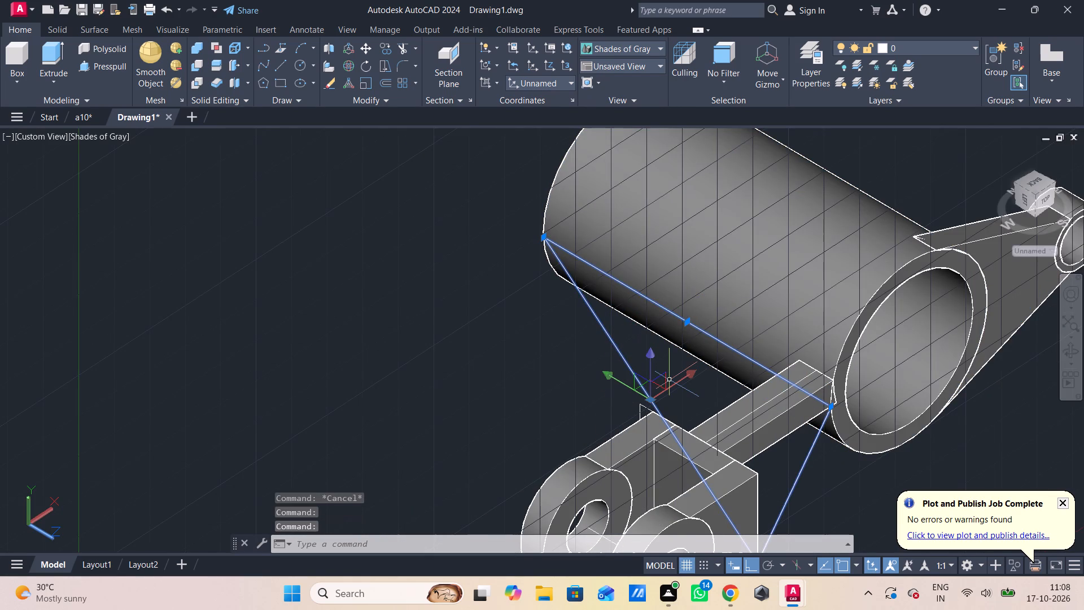
text(m)
key(space)
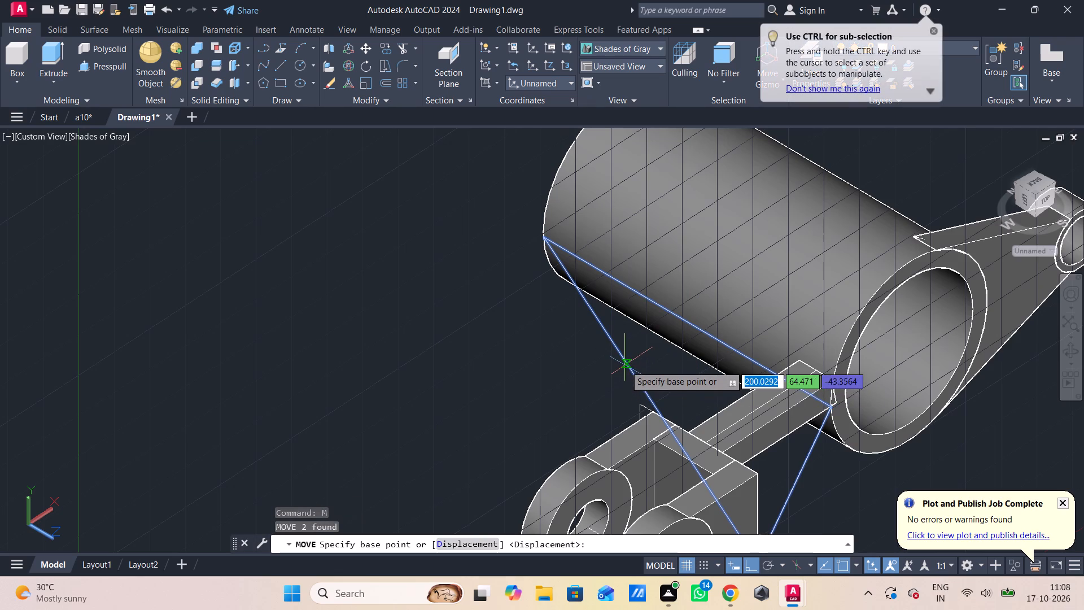
click(626, 363)
scroll(280, 330, down, 1)
middle_drag(281, 332, 303, 376)
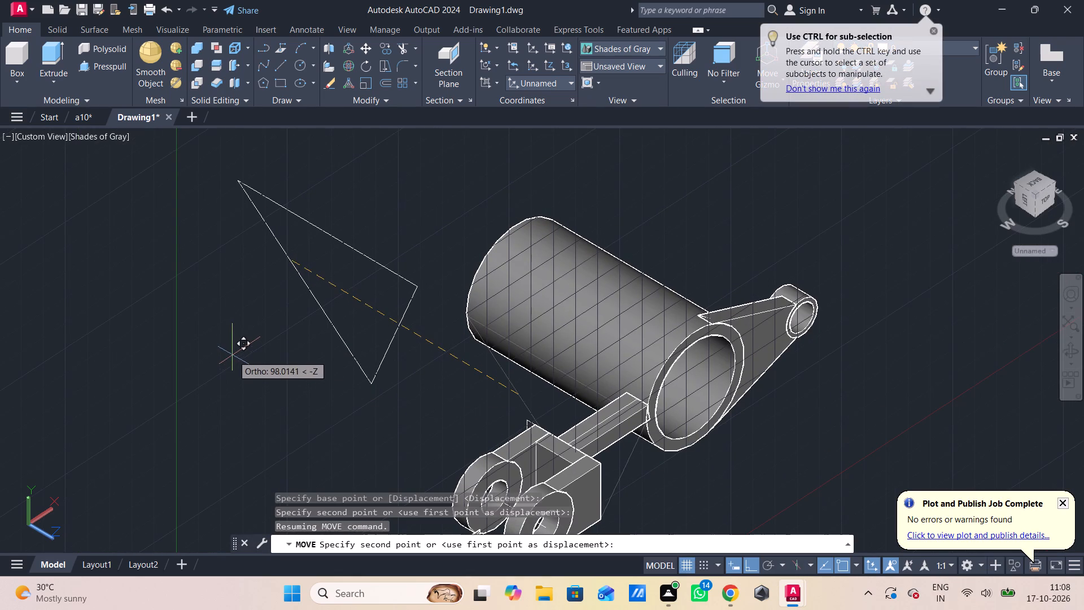
click(233, 355)
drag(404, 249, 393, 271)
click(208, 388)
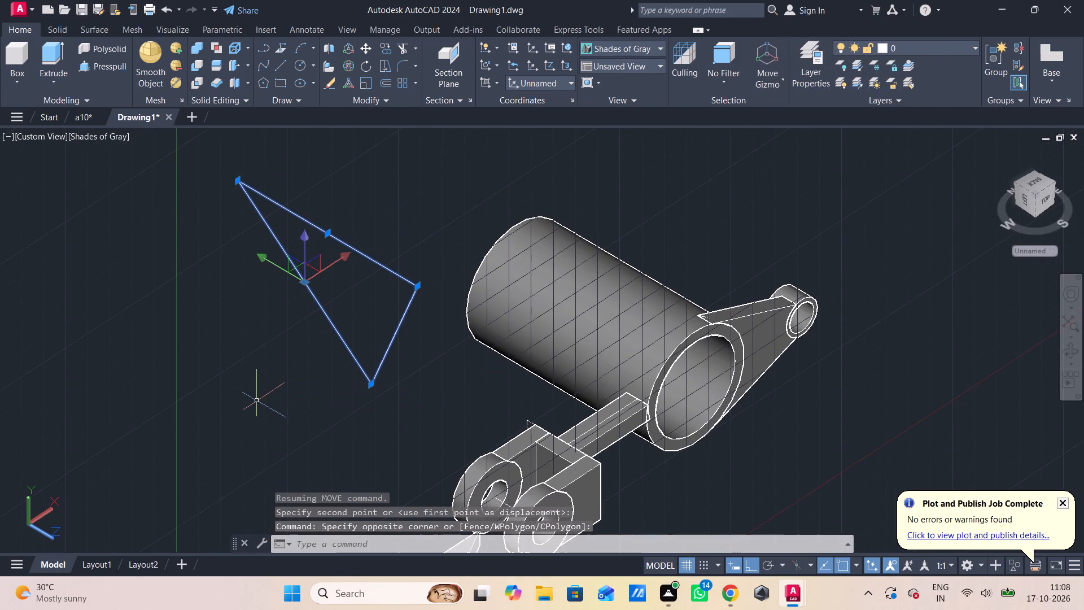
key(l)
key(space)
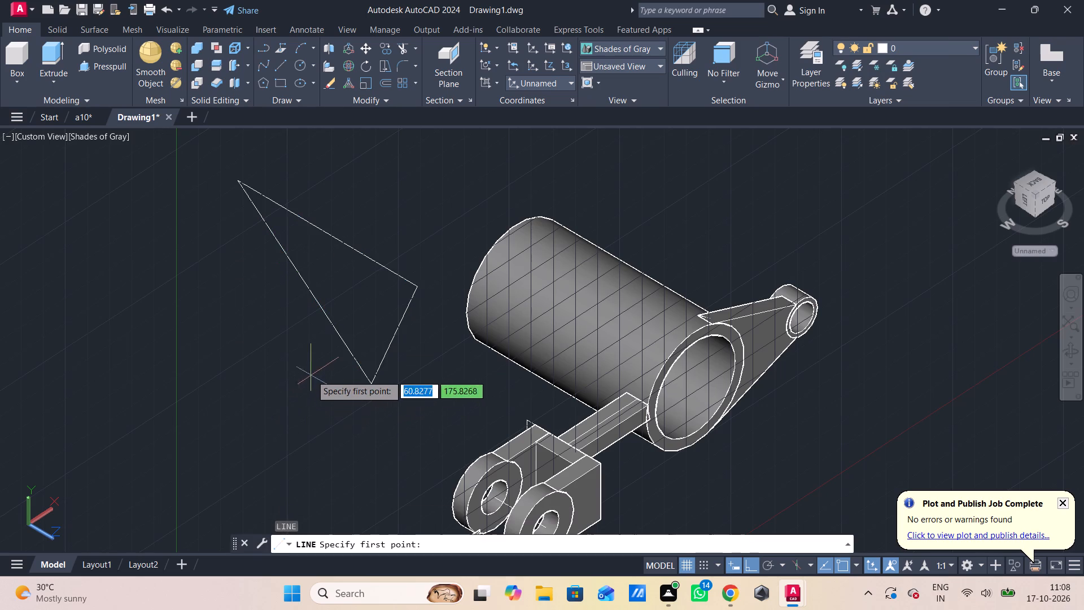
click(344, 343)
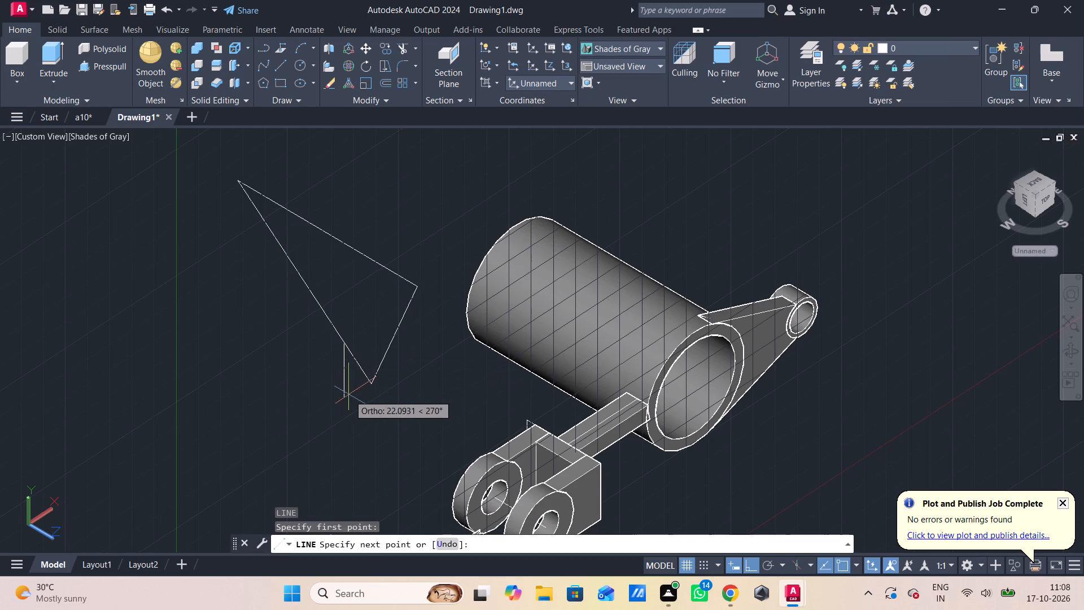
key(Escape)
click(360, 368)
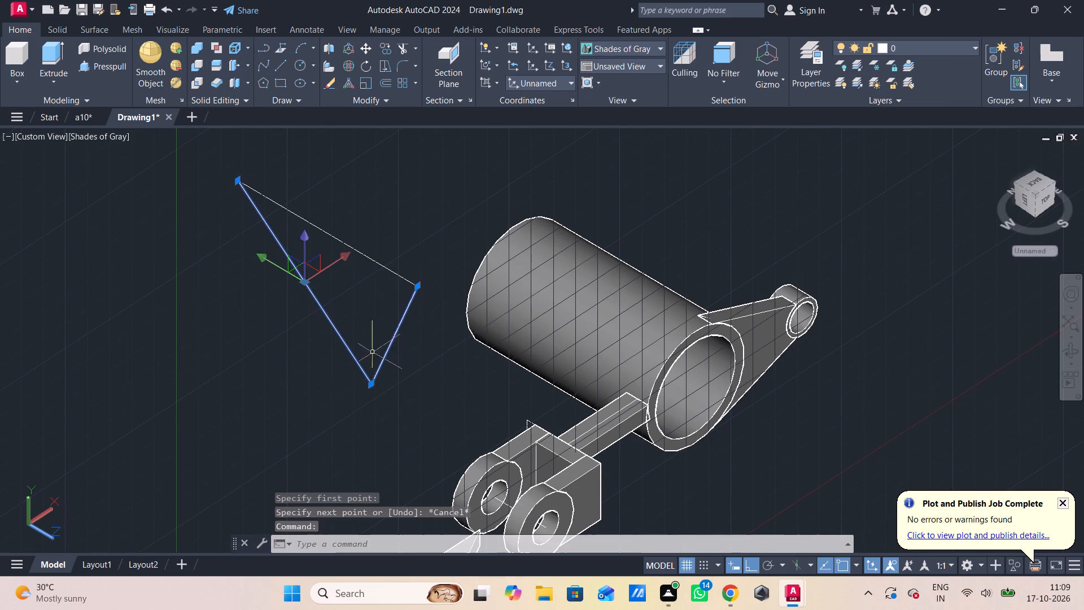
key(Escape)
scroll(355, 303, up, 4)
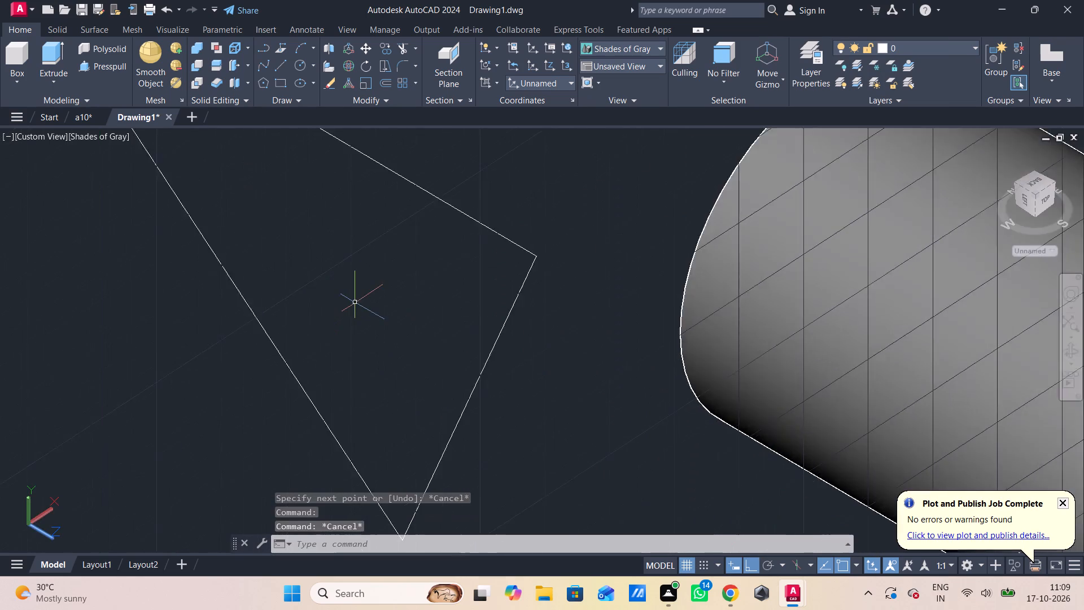
Examine the triangle outline's corner nearest the tube, where the separate line meets the 3D polyline.
scroll(355, 303, up, 1)
scroll(756, 218, up, 3)
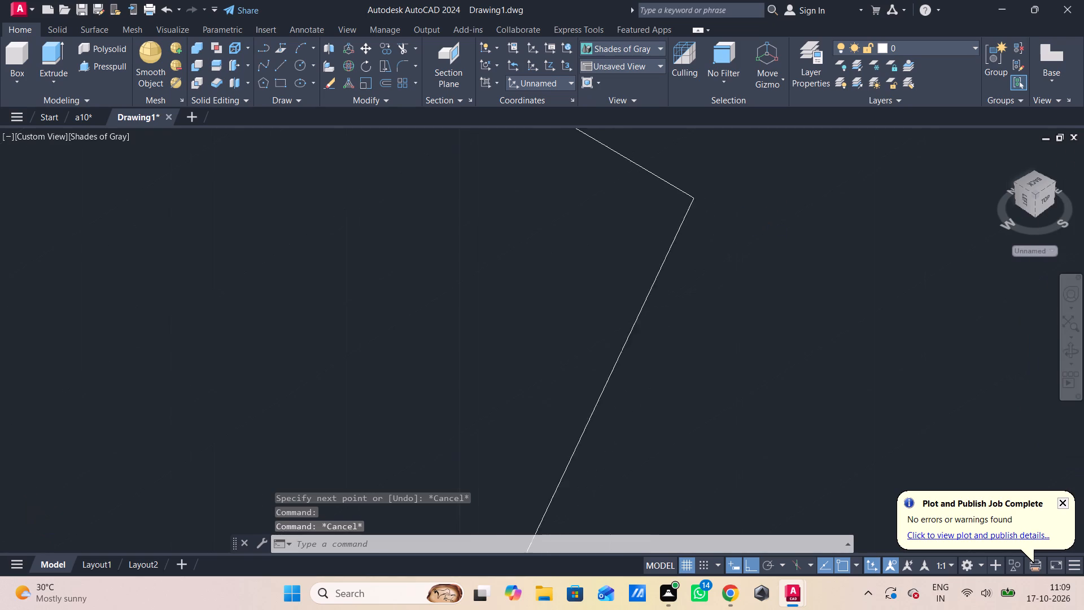
scroll(754, 219, up, 2)
middle_drag(609, 281, 689, 455)
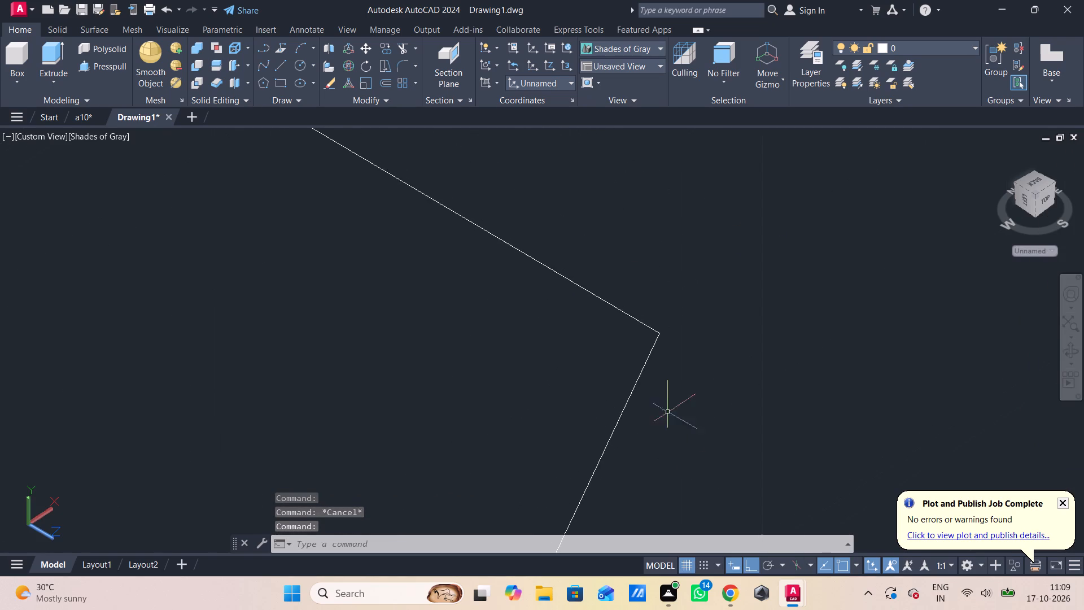
scroll(674, 363, up, 6)
middle_drag(677, 364, 816, 543)
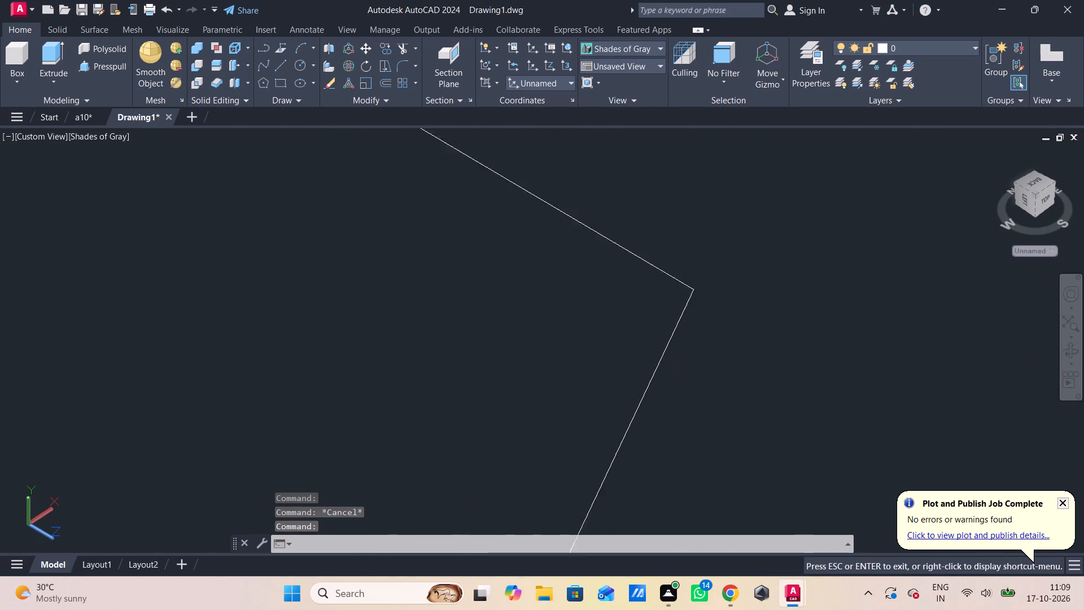
middle_drag(816, 543, 823, 556)
scroll(700, 305, up, 5)
scroll(698, 303, down, 12)
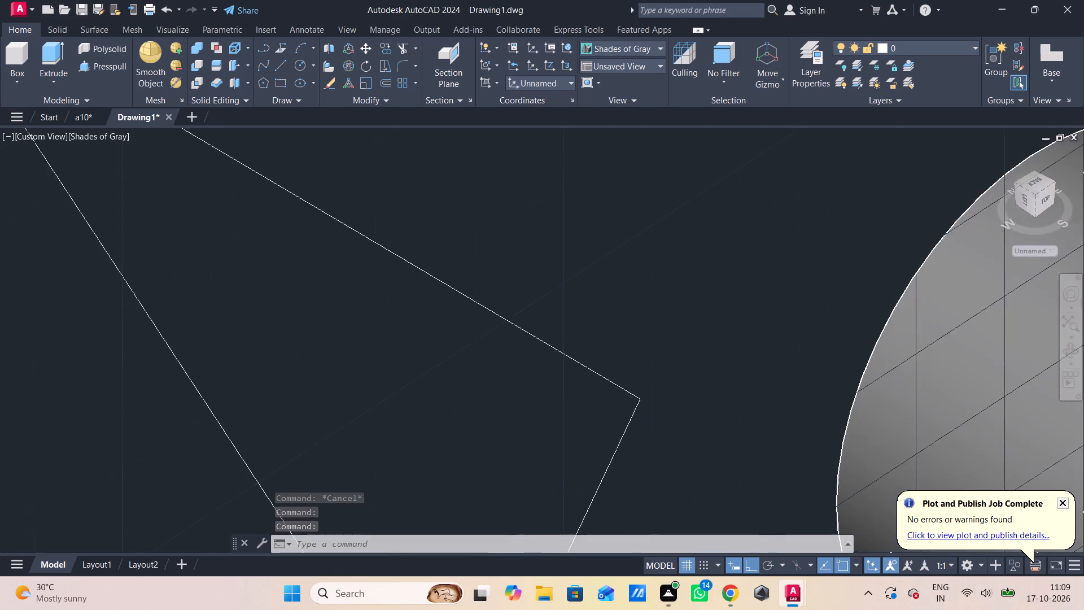
scroll(641, 403, down, 2)
Erase the separate line that closes the triangle between the two ends of the 3D polyline.
middle_drag(402, 332, 634, 506)
scroll(438, 336, up, 1)
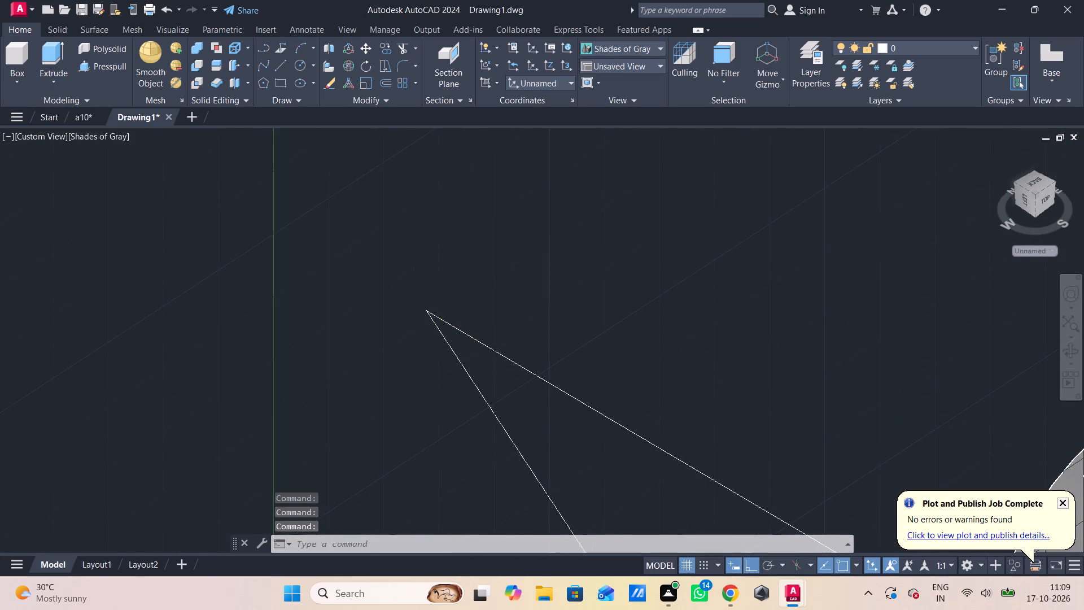
scroll(438, 336, up, 4)
middle_drag(438, 338, 460, 418)
scroll(384, 306, up, 3)
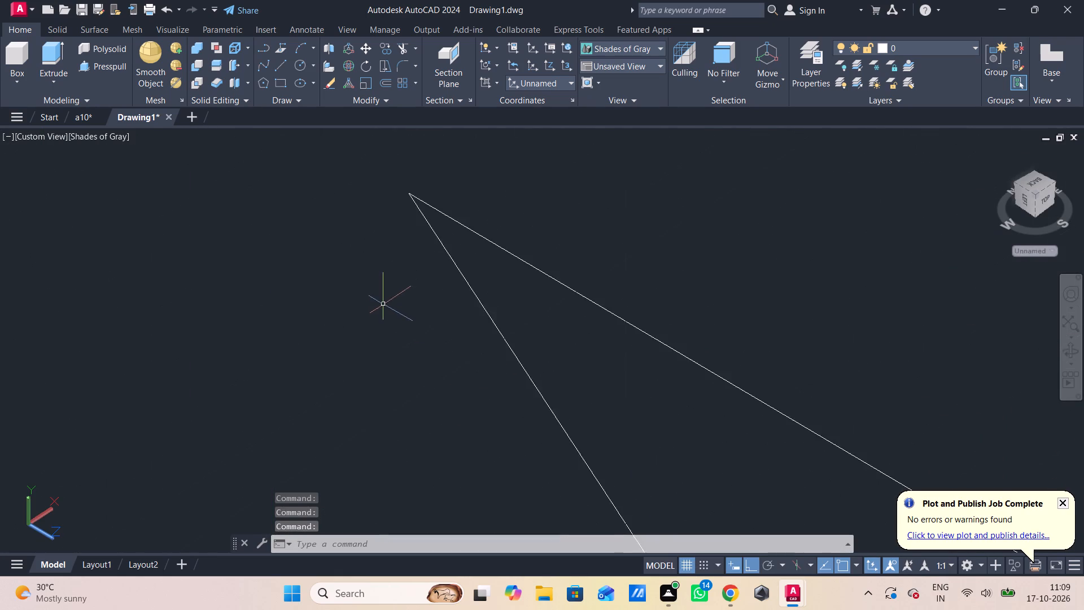
scroll(383, 304, up, 2)
middle_drag(383, 312, 282, 609)
scroll(339, 389, up, 4)
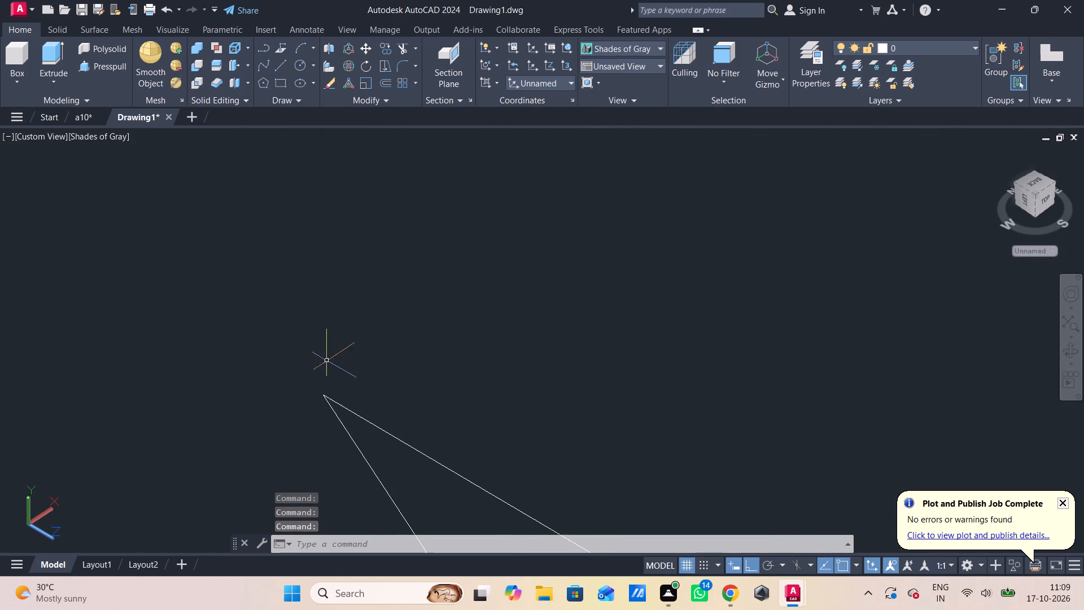
scroll(327, 361, up, 1)
scroll(331, 437, up, 8)
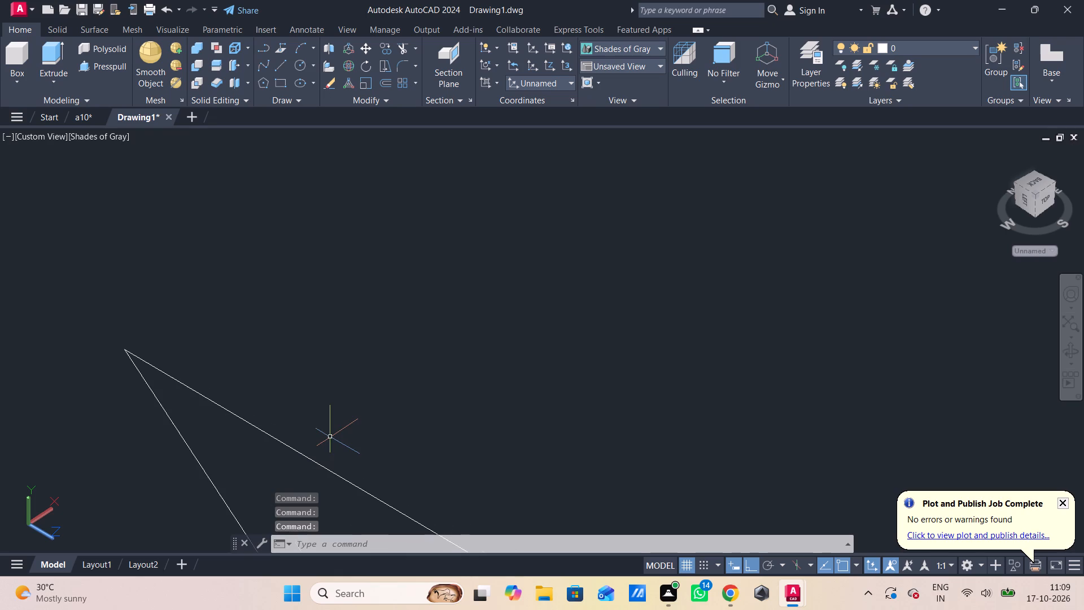
click(152, 365)
scroll(143, 360, up, 5)
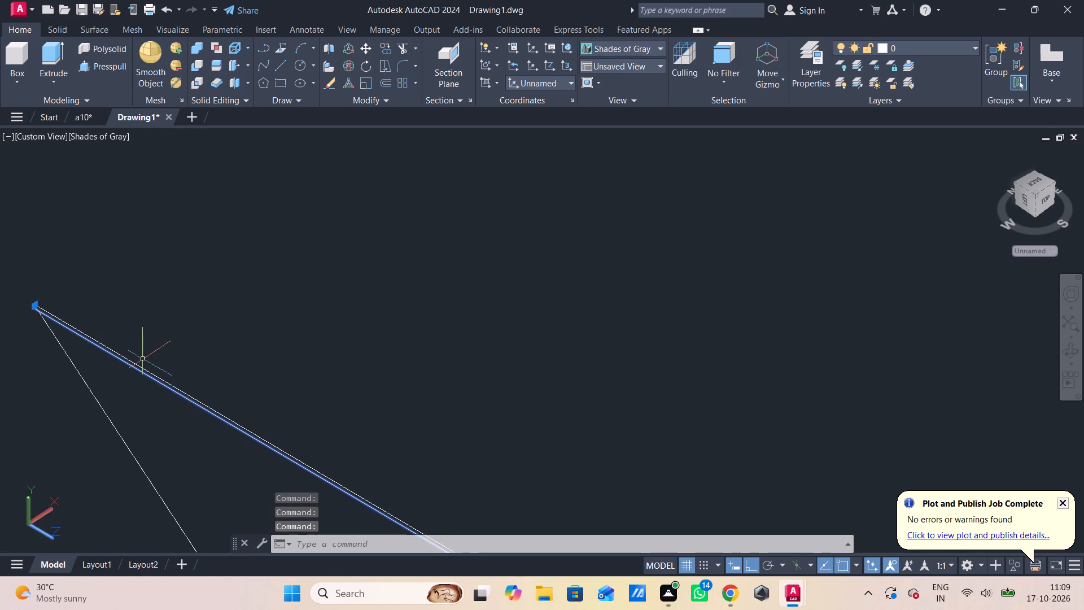
key(Escape)
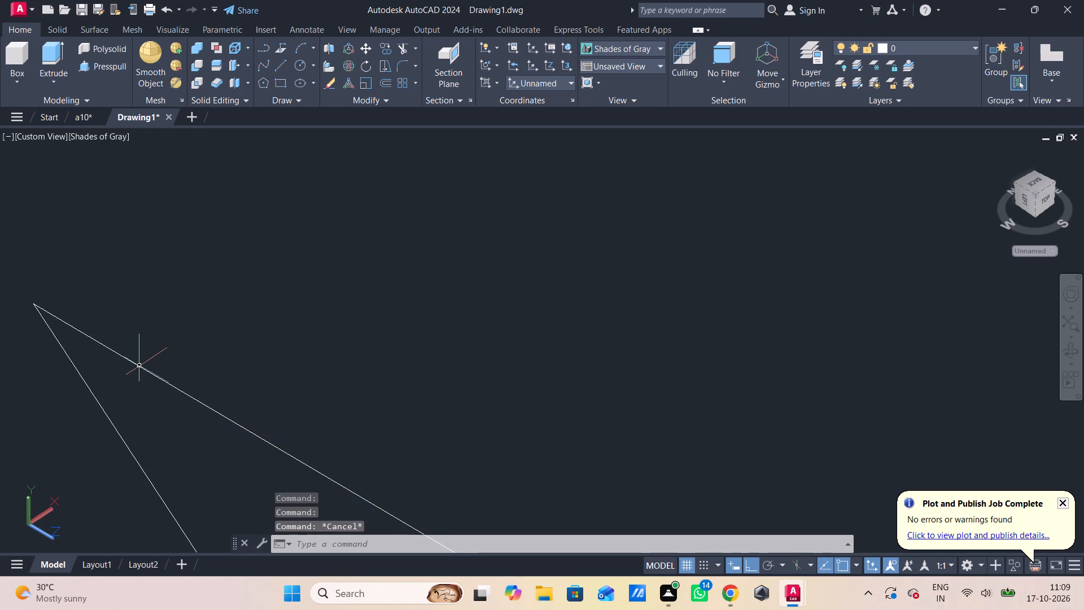
click(139, 366)
key(Escape)
click(139, 368)
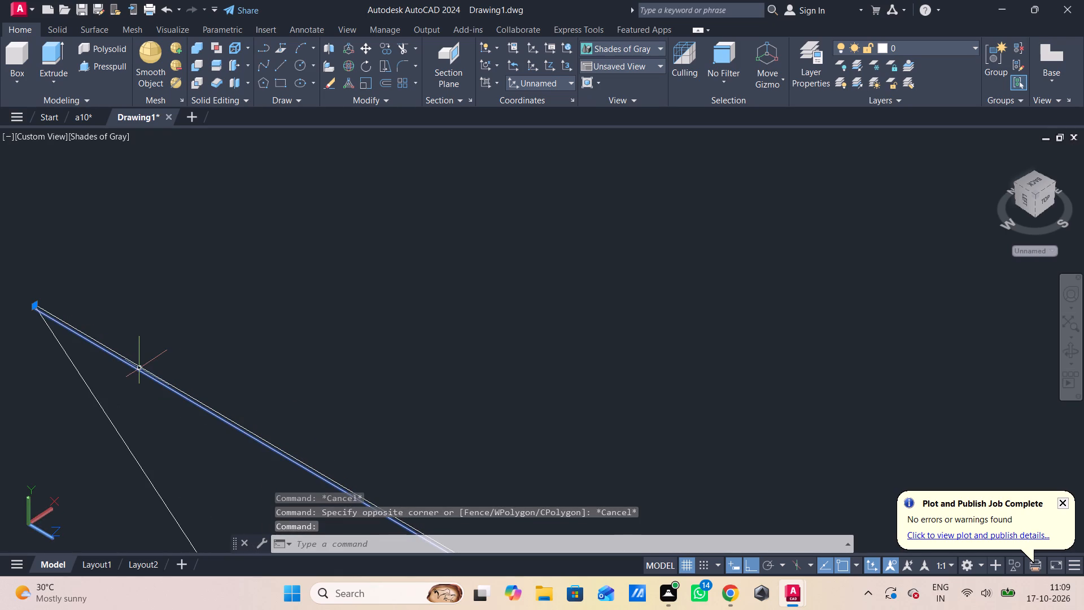
click(125, 358)
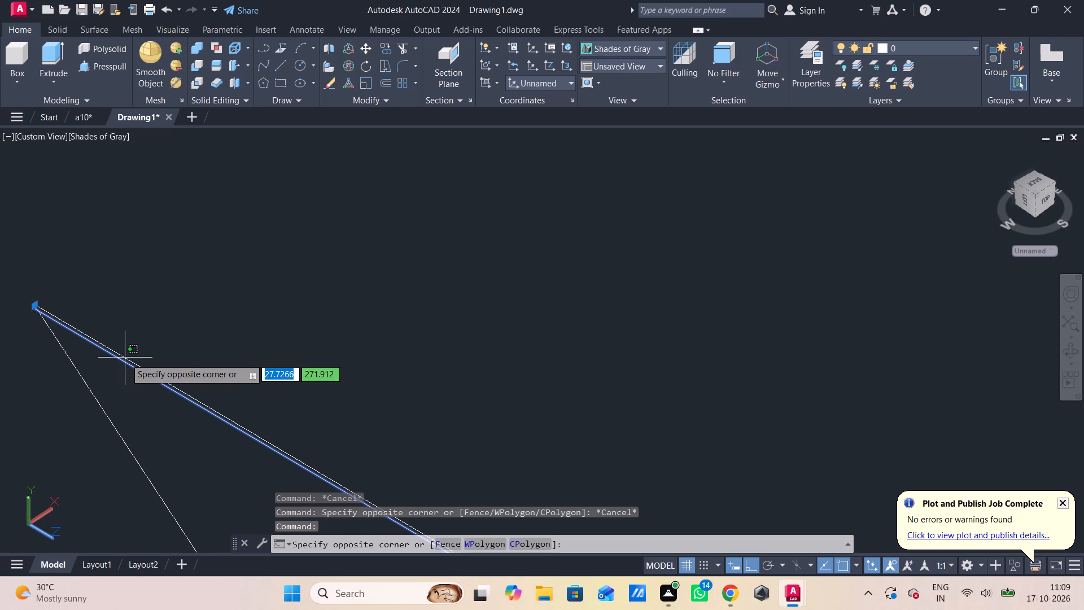
middle_drag(158, 371, 169, 351)
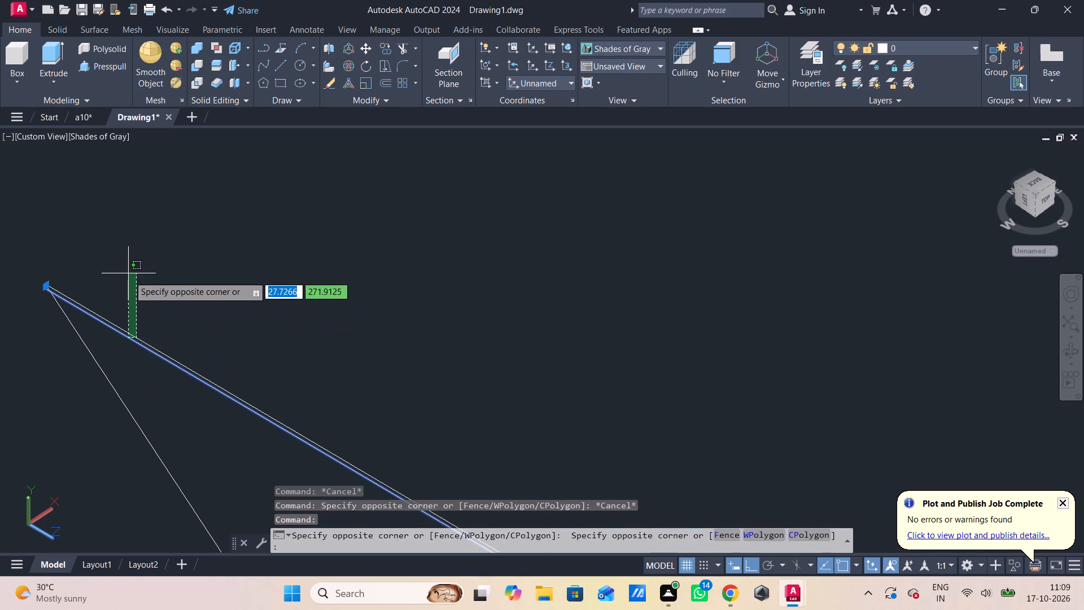
middle_drag(276, 380, 6, 21)
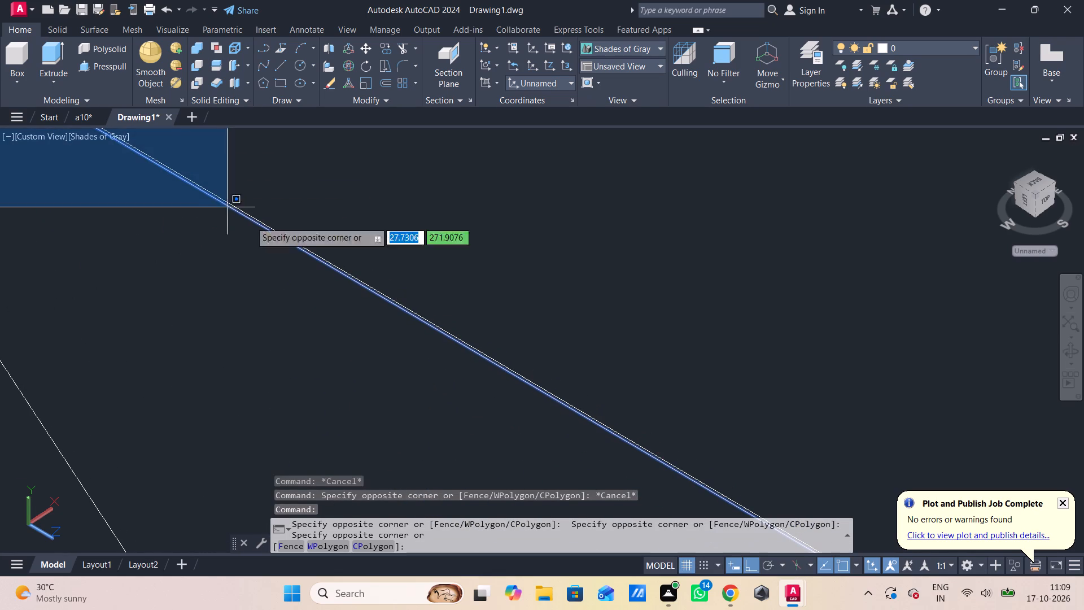
click(283, 321)
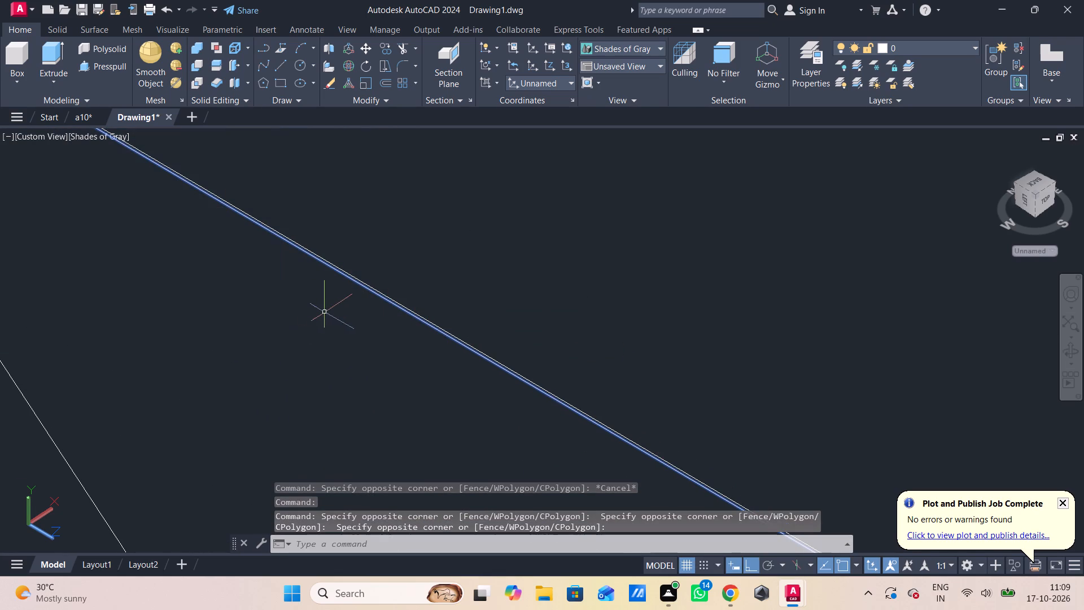
key(Delete)
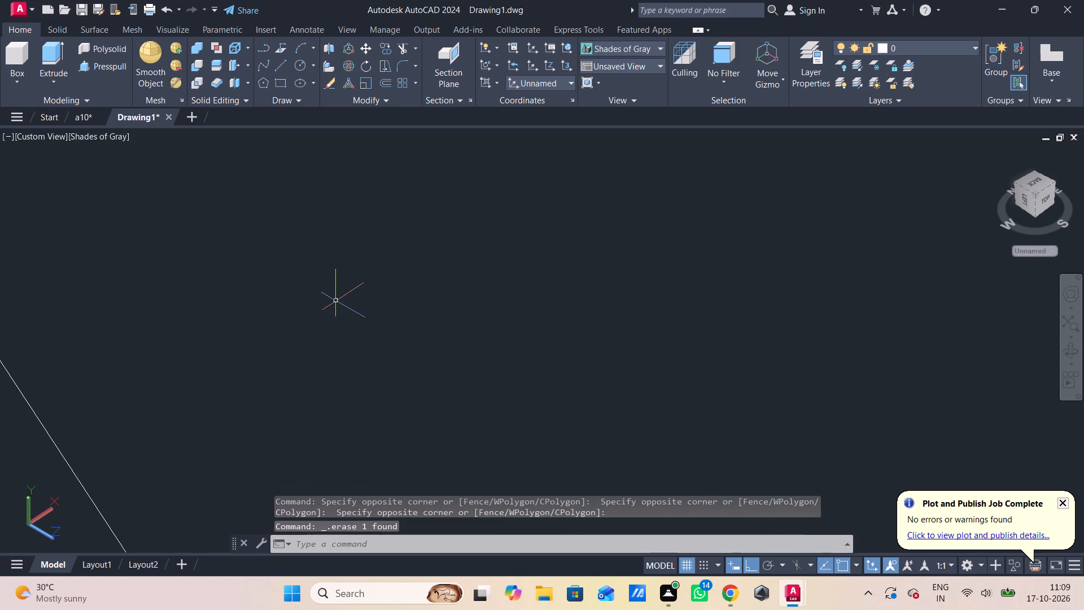
Draw a new line between the two open ends of the V-shaped 3D polyline to close the triangle.
scroll(386, 303, down, 5)
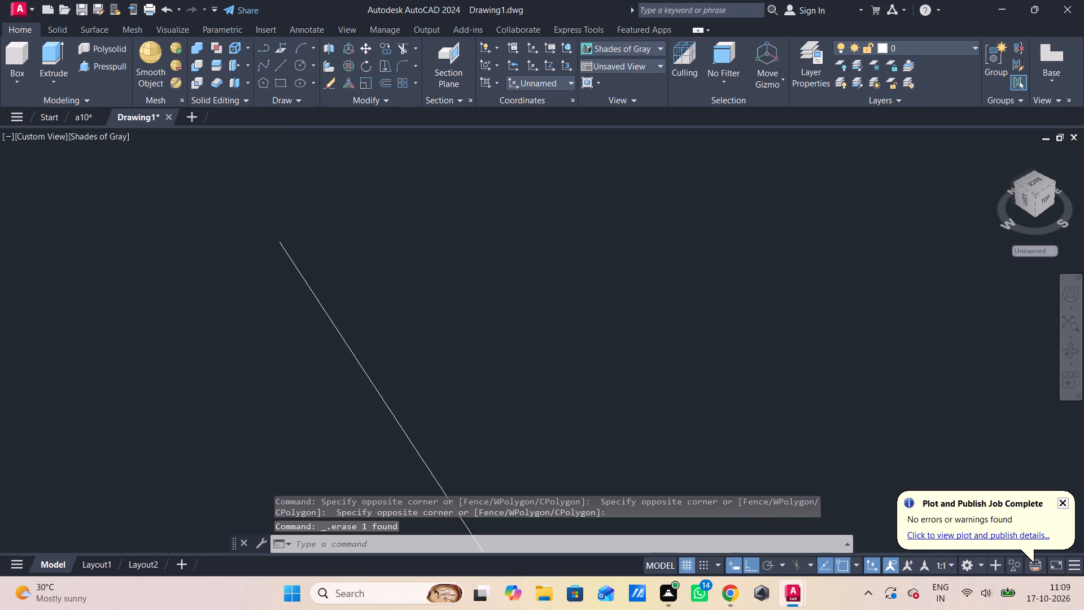
middle_drag(388, 310, 342, 191)
scroll(342, 207, down, 1)
scroll(365, 256, down, 2)
middle_drag(370, 258, 337, 201)
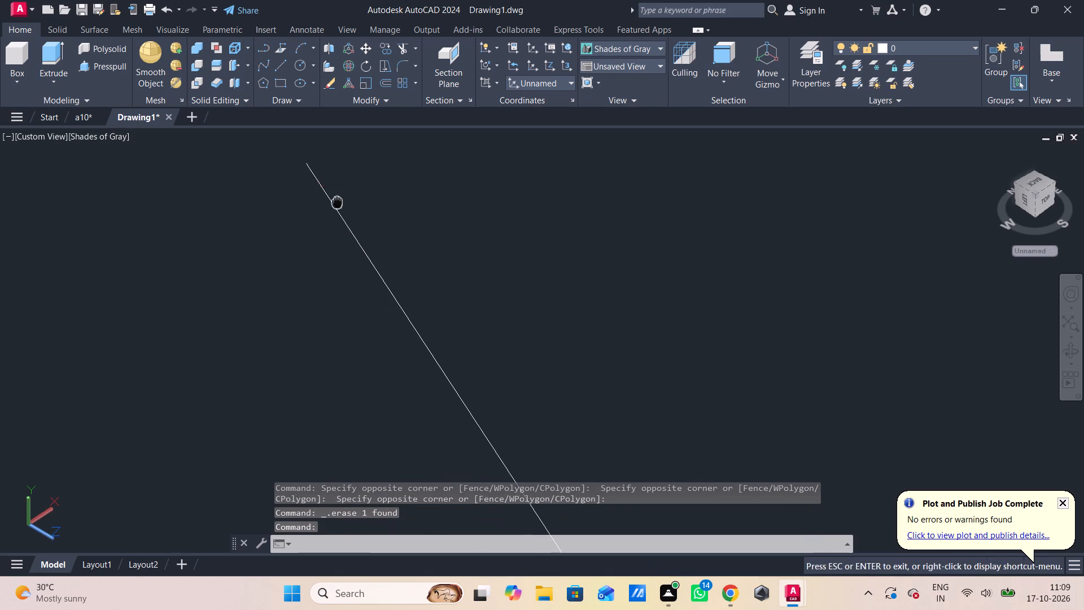
scroll(326, 183, down, 2)
scroll(442, 293, down, 1)
scroll(486, 324, down, 3)
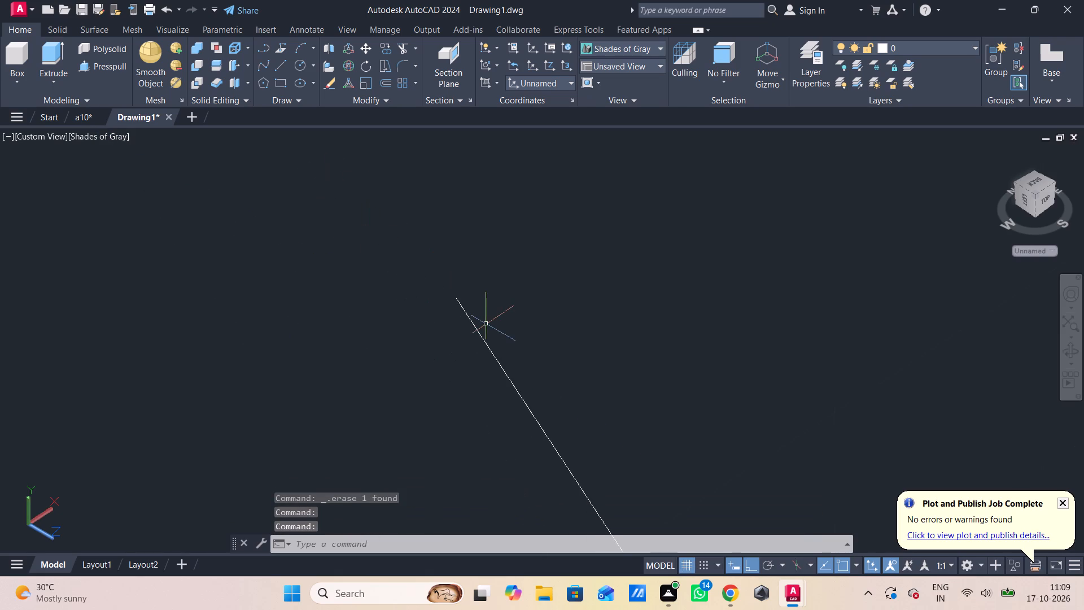
middle_drag(578, 411, 377, 252)
scroll(375, 251, down, 3)
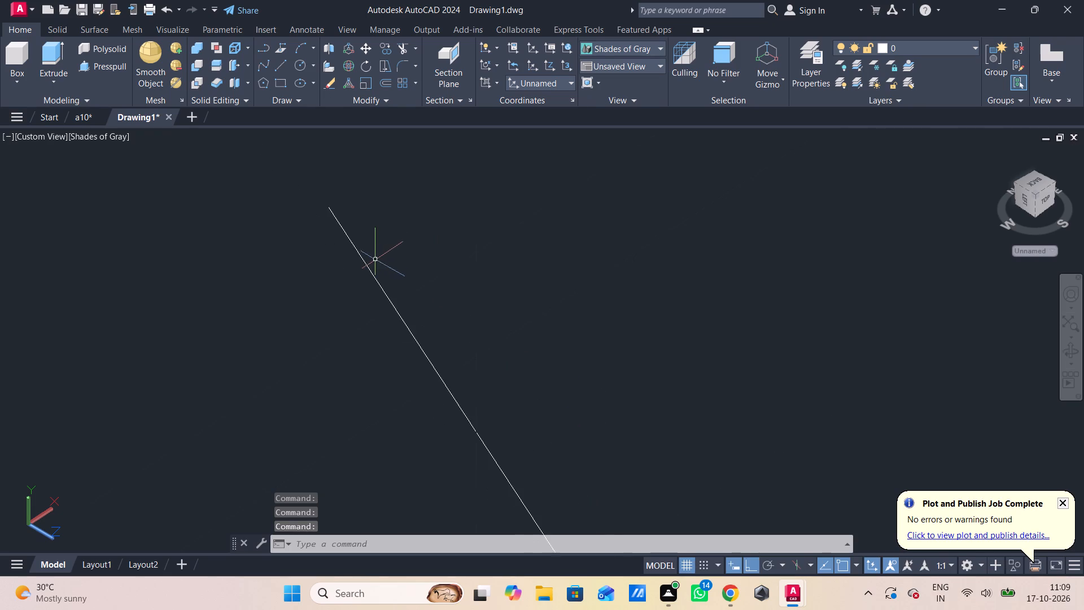
scroll(375, 260, down, 2)
middle_drag(497, 343, 253, 102)
scroll(236, 94, down, 7)
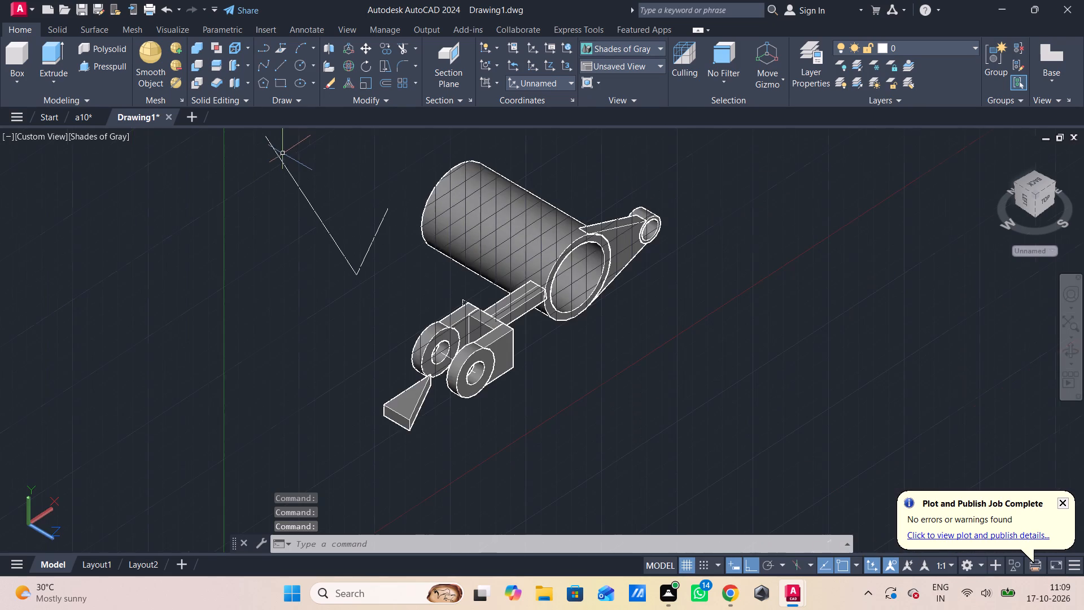
middle_drag(283, 155, 304, 303)
scroll(351, 309, up, 2)
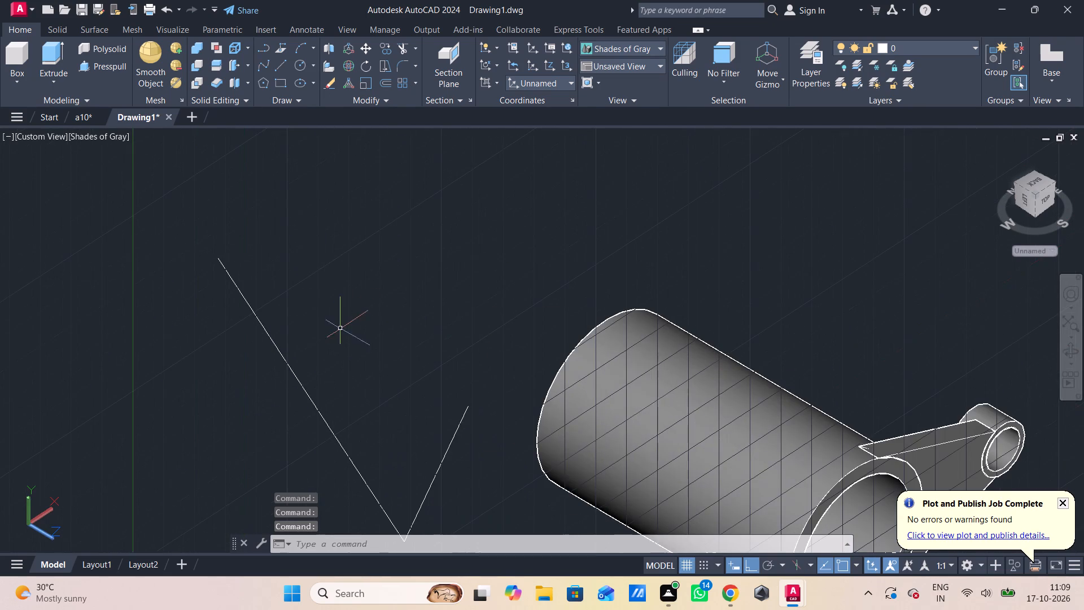
key(l)
key(Return)
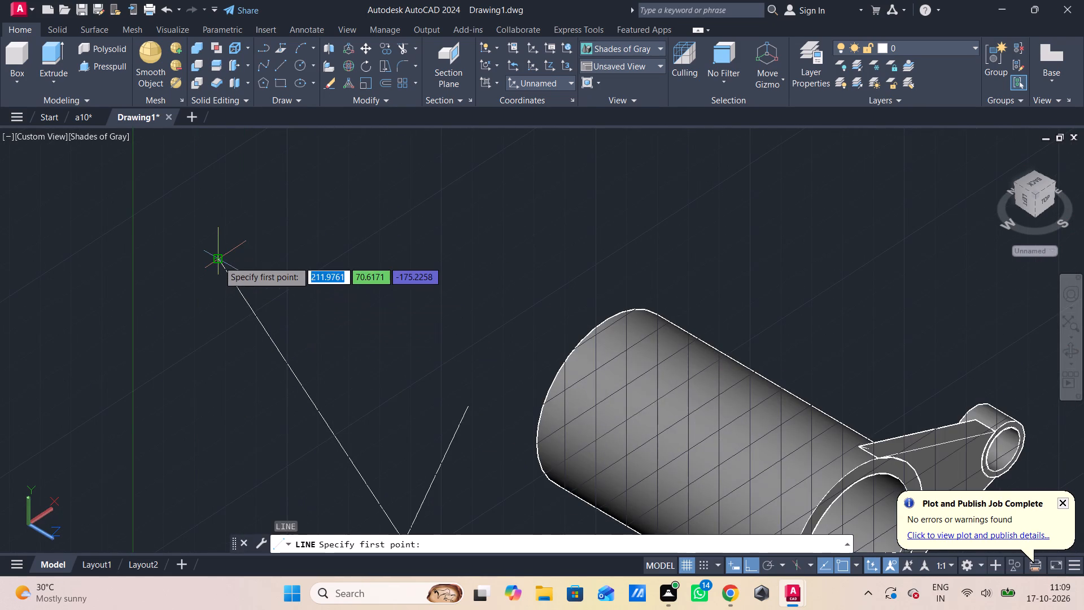
click(218, 261)
click(470, 409)
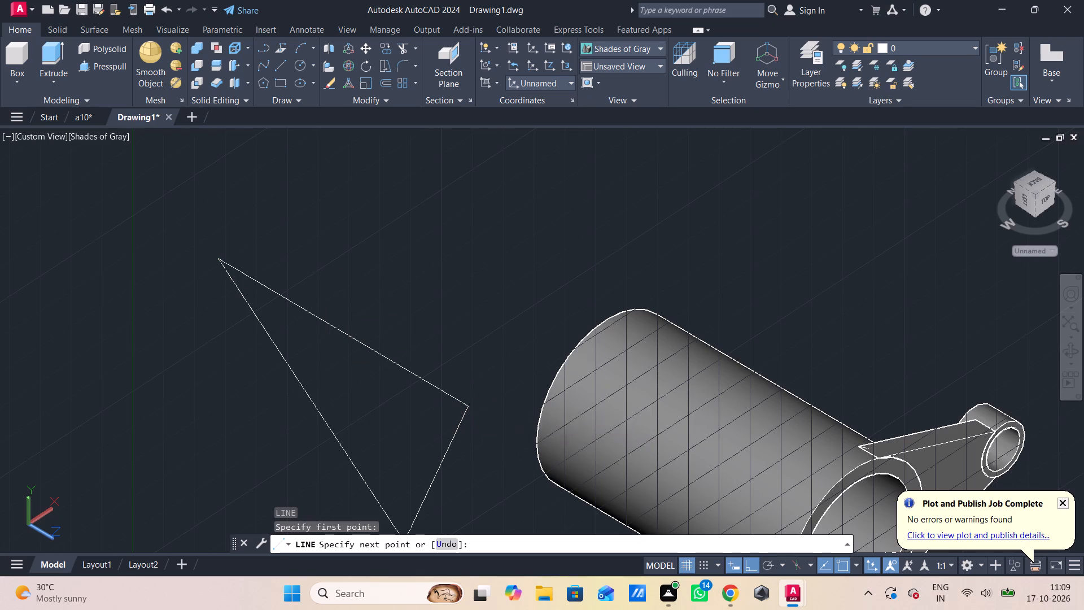
key(Escape)
Join the new closing line and the V-shaped polyline into a single 3D polyline.
drag(440, 315, 418, 360)
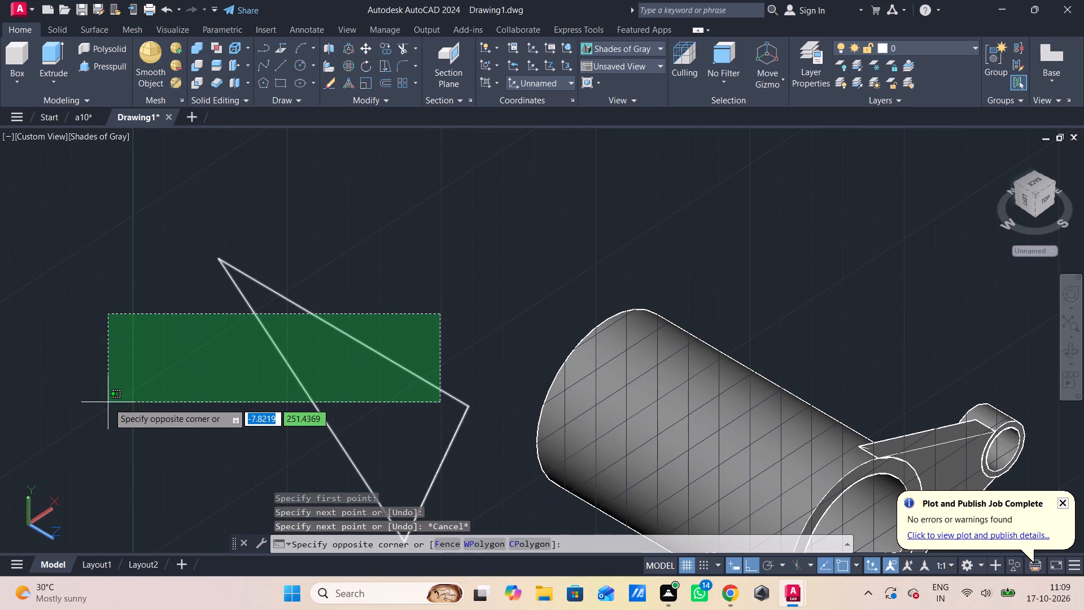
click(108, 406)
key(j)
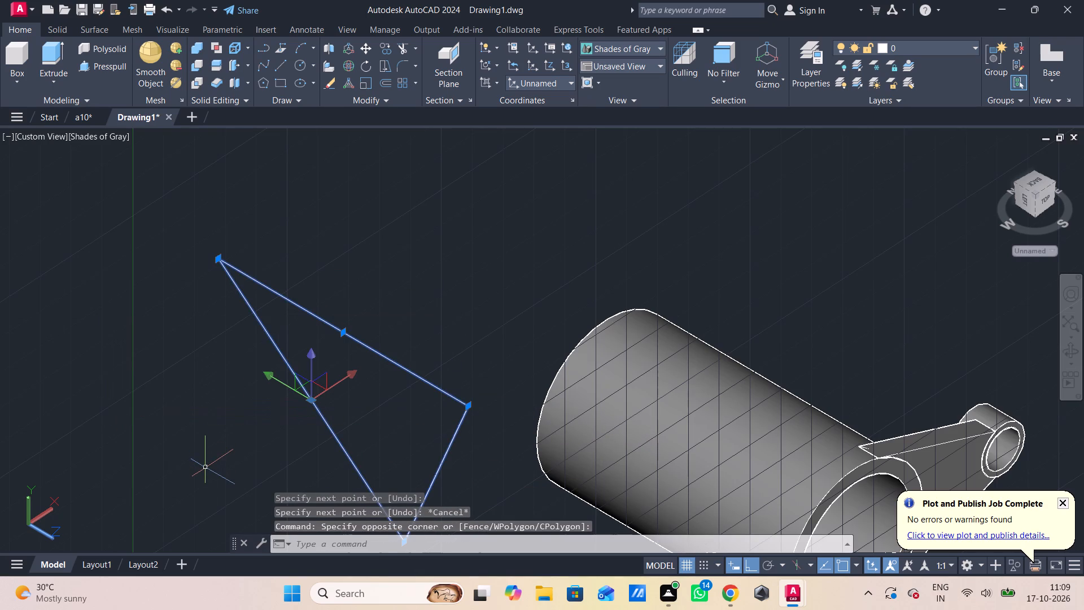
key(Return)
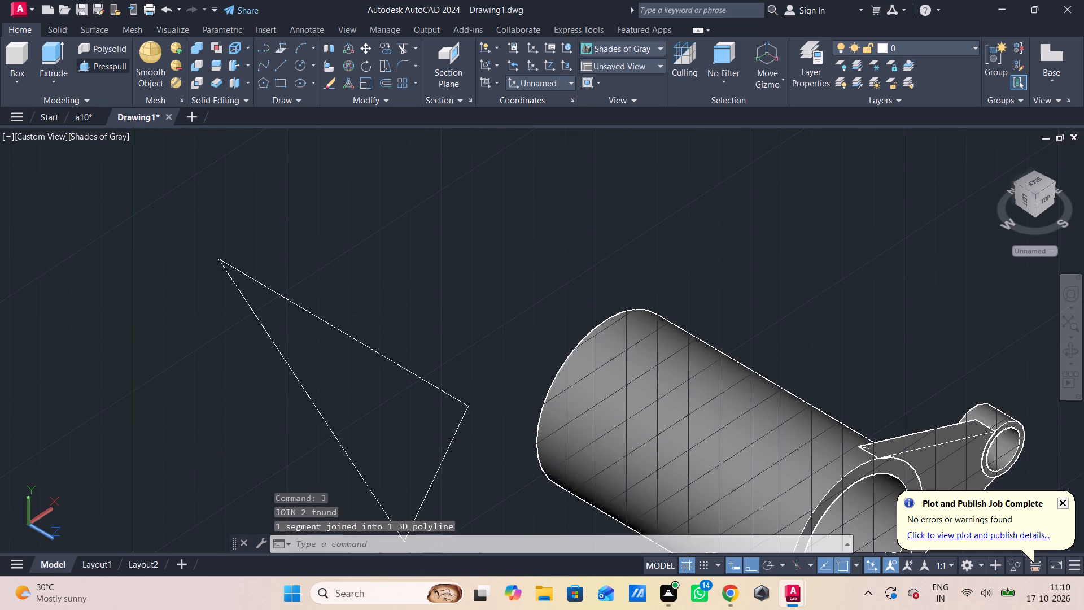
Presspull the closed triangle profile to a height of 6 to form the rib solid.
click(88, 65)
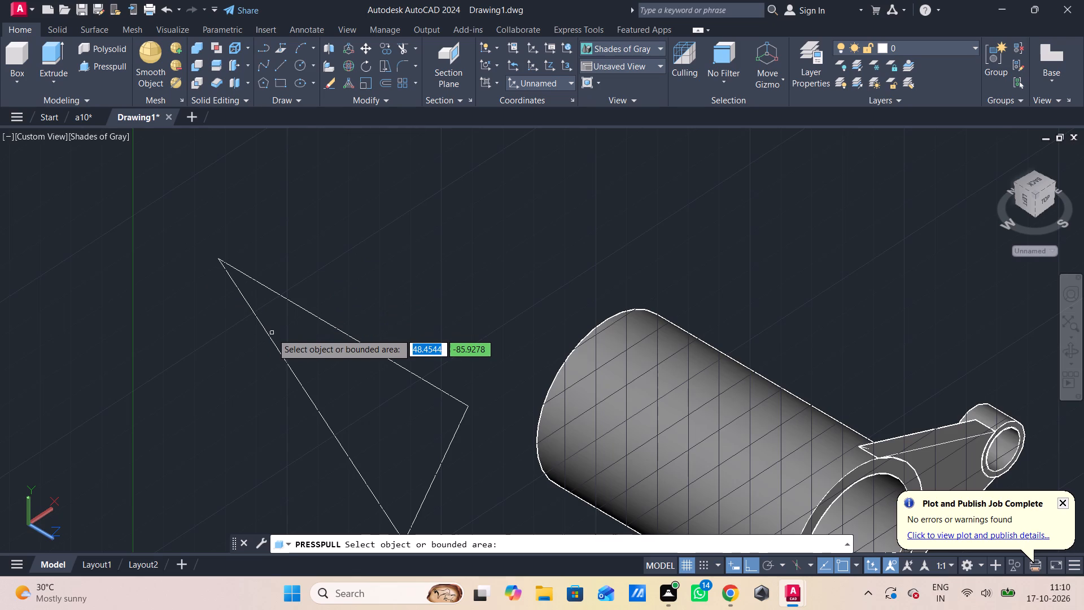
click(272, 340)
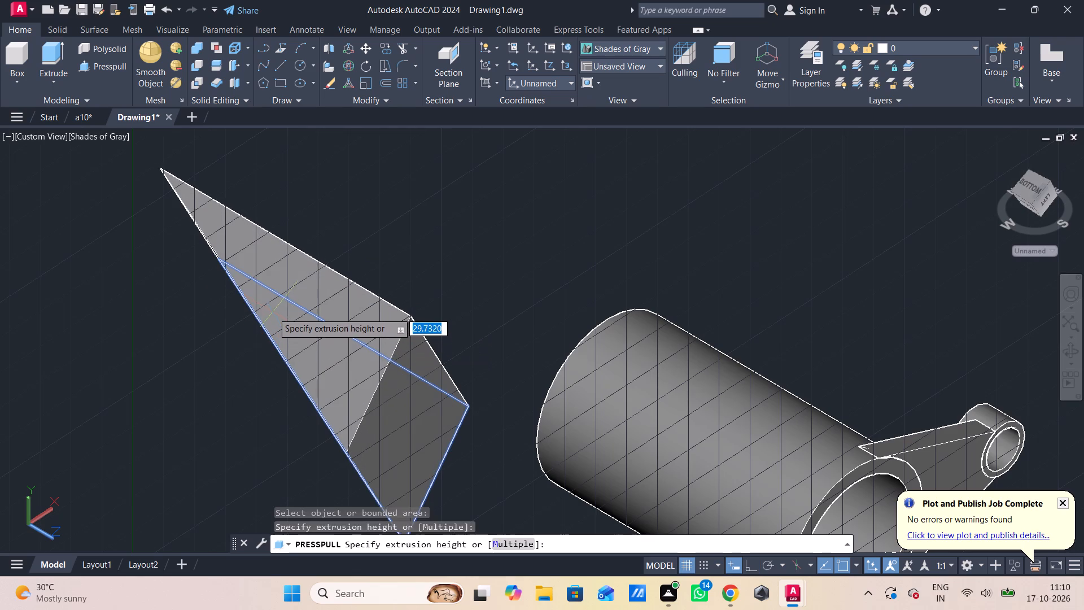
key(6)
key(Return)
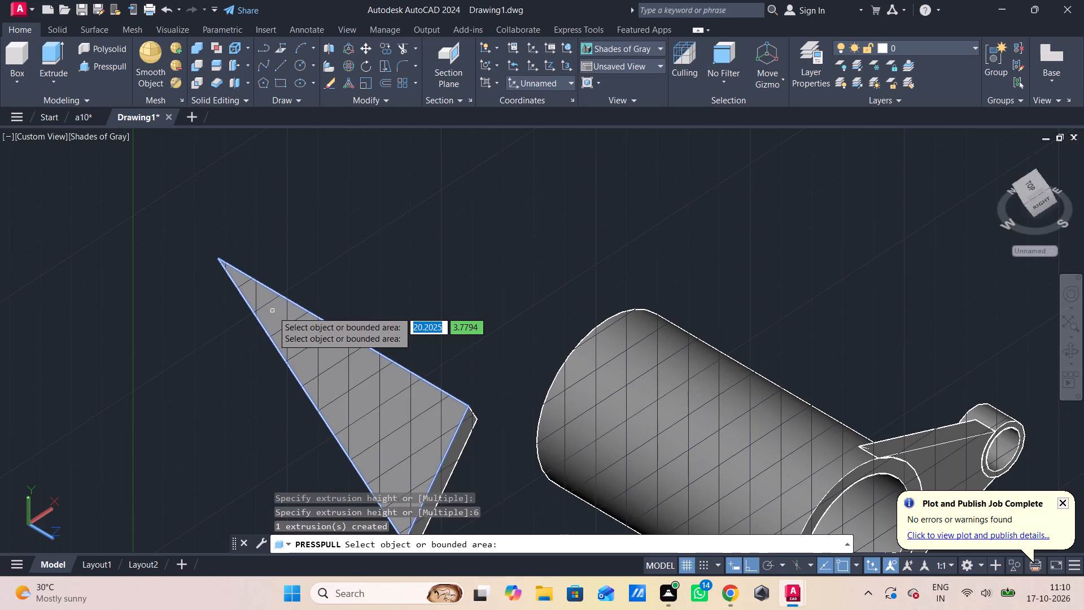
key(Escape)
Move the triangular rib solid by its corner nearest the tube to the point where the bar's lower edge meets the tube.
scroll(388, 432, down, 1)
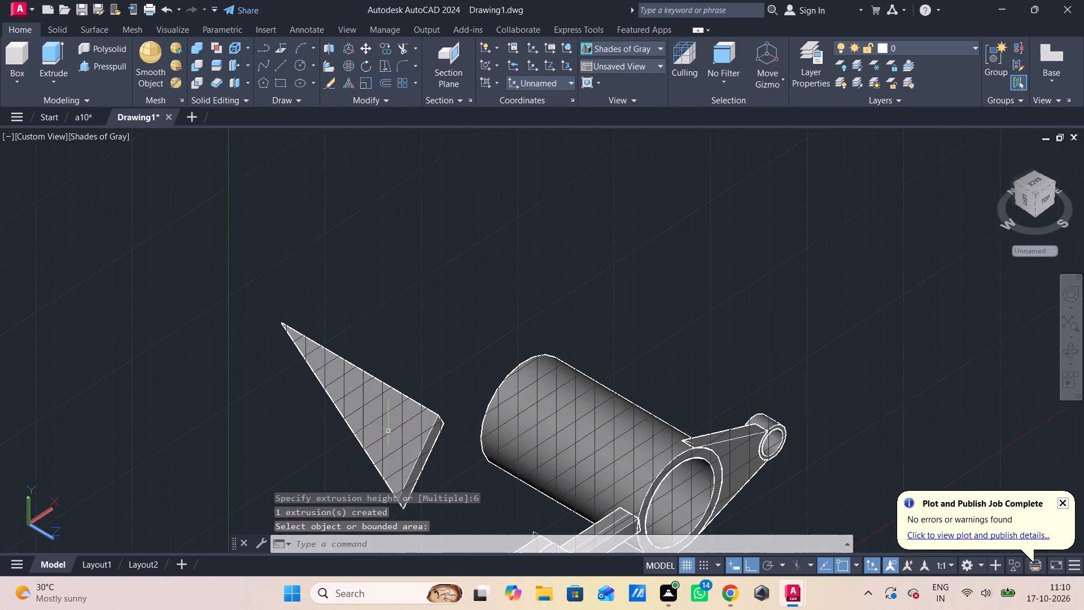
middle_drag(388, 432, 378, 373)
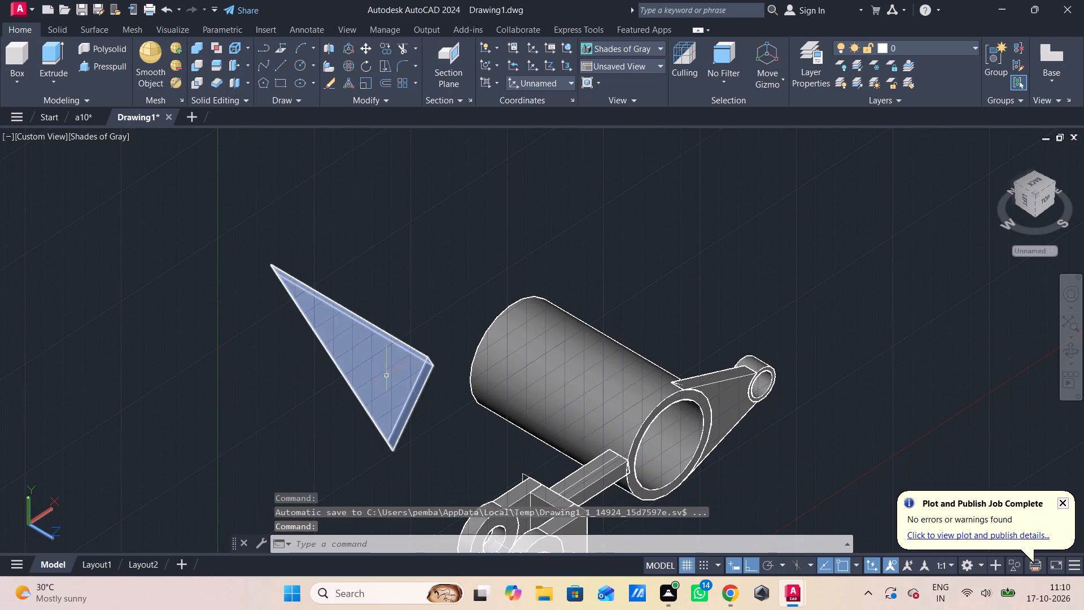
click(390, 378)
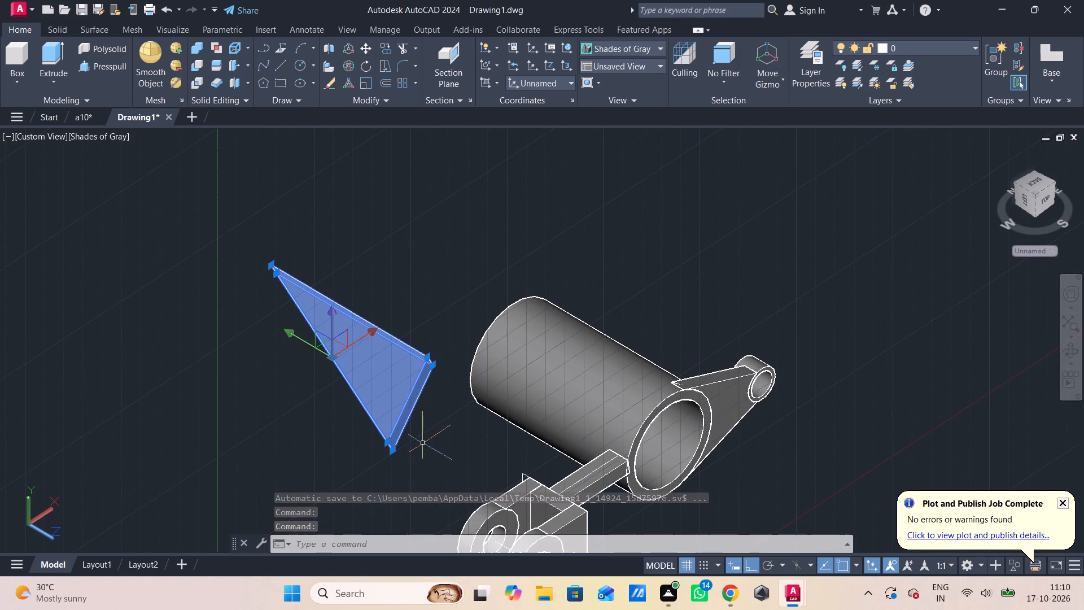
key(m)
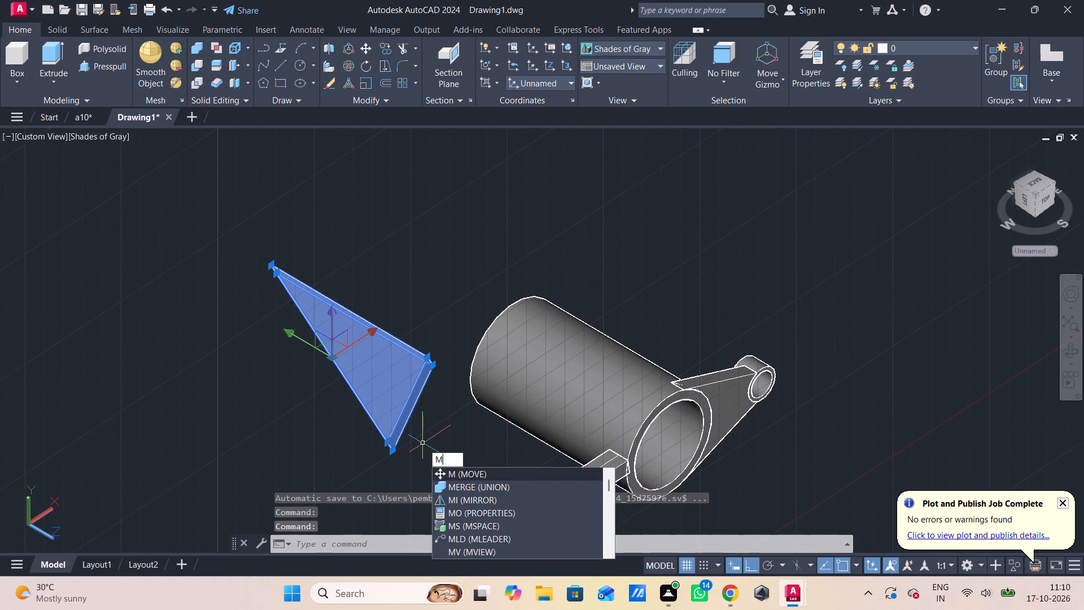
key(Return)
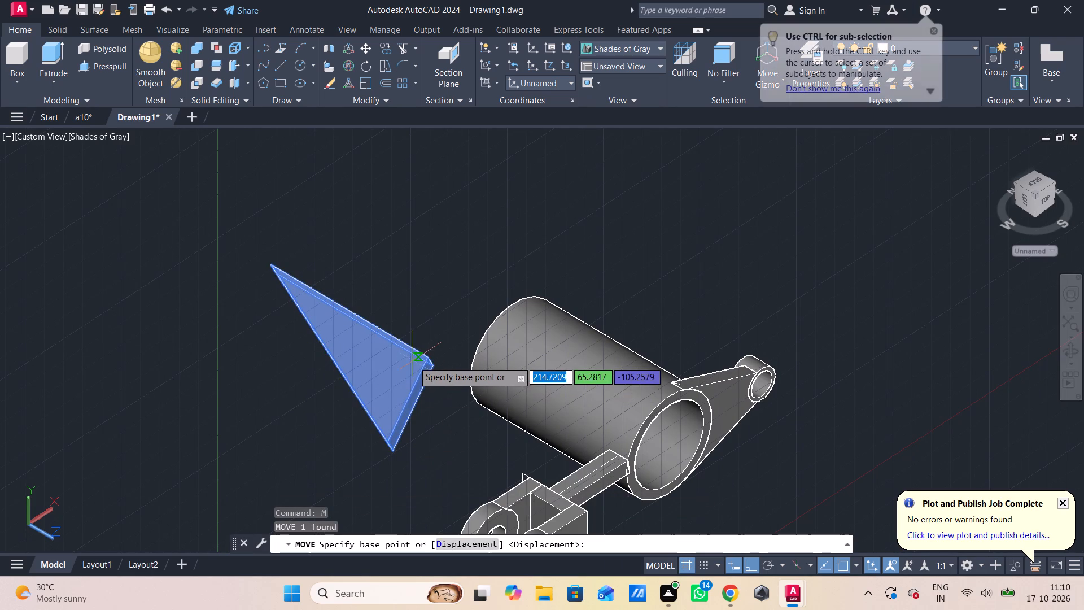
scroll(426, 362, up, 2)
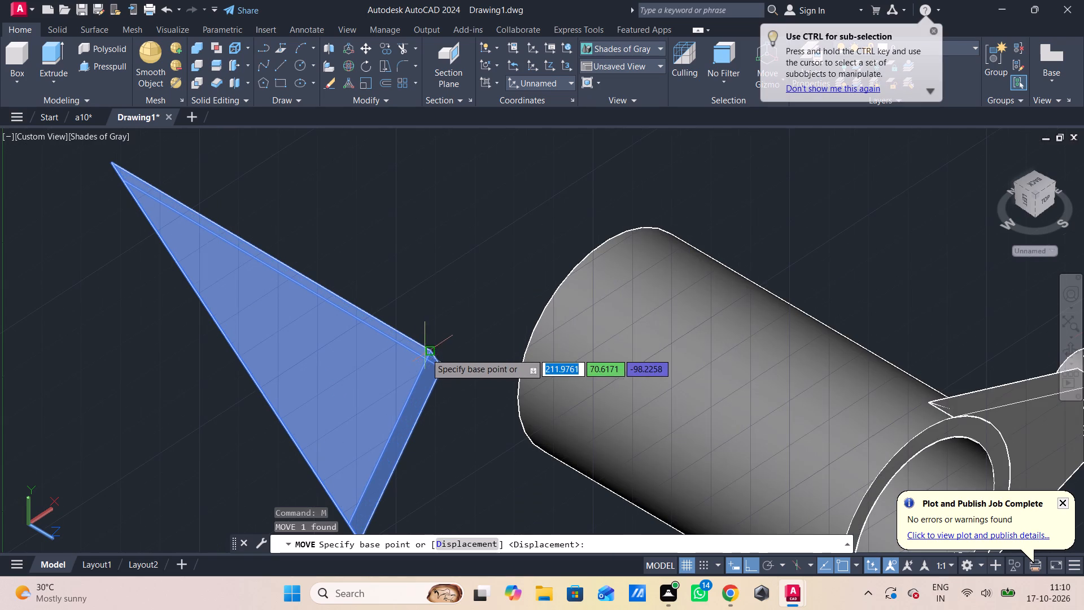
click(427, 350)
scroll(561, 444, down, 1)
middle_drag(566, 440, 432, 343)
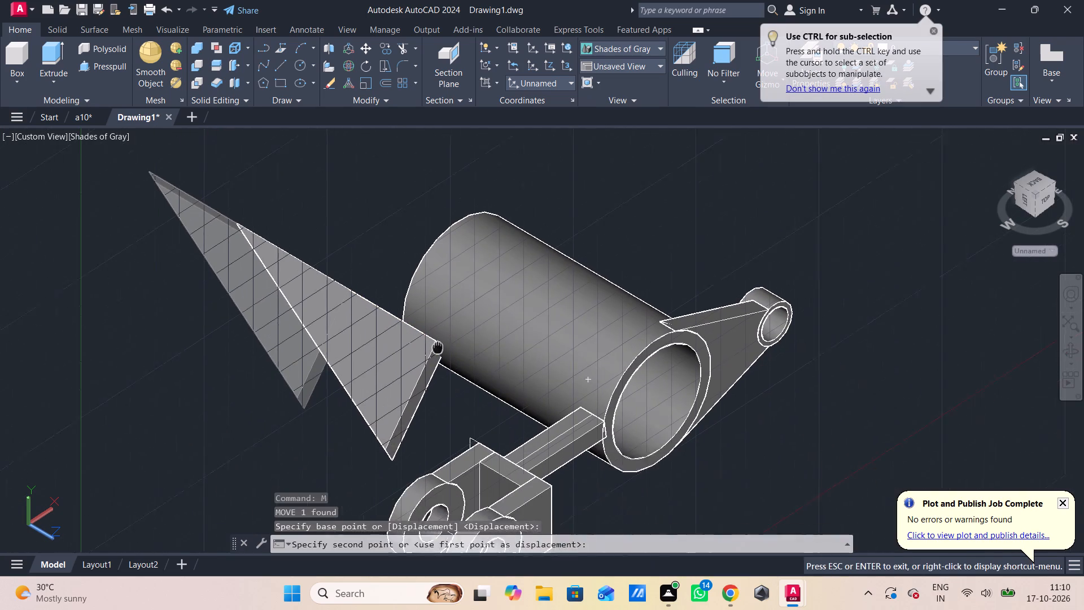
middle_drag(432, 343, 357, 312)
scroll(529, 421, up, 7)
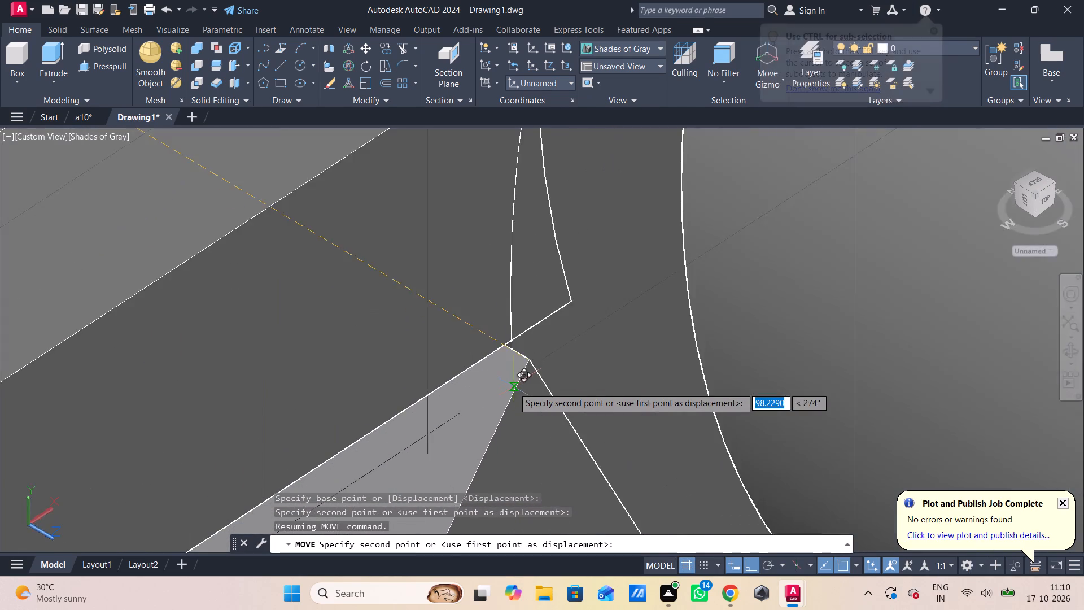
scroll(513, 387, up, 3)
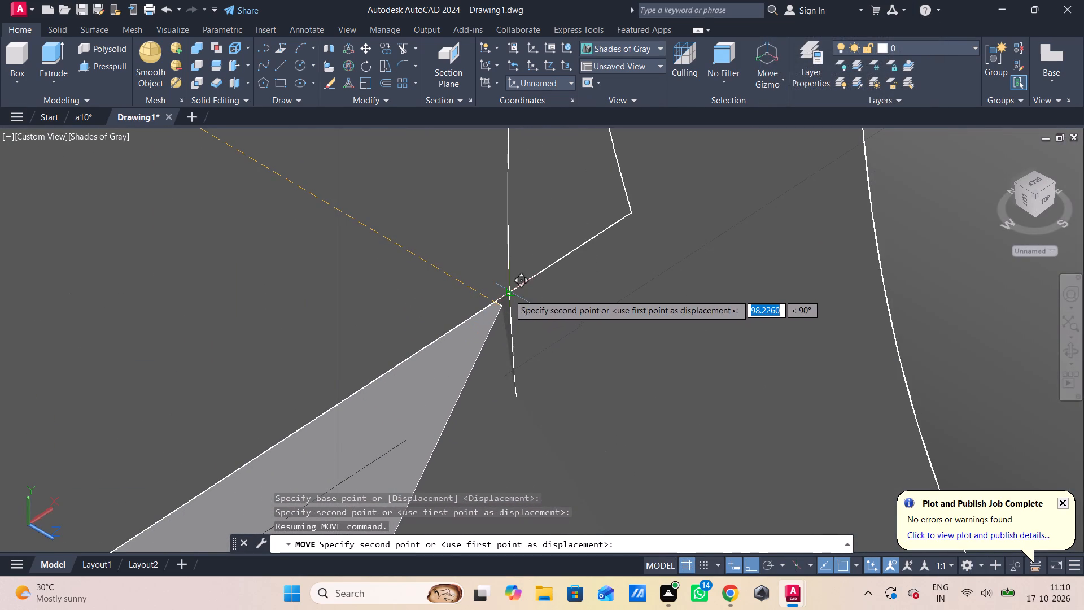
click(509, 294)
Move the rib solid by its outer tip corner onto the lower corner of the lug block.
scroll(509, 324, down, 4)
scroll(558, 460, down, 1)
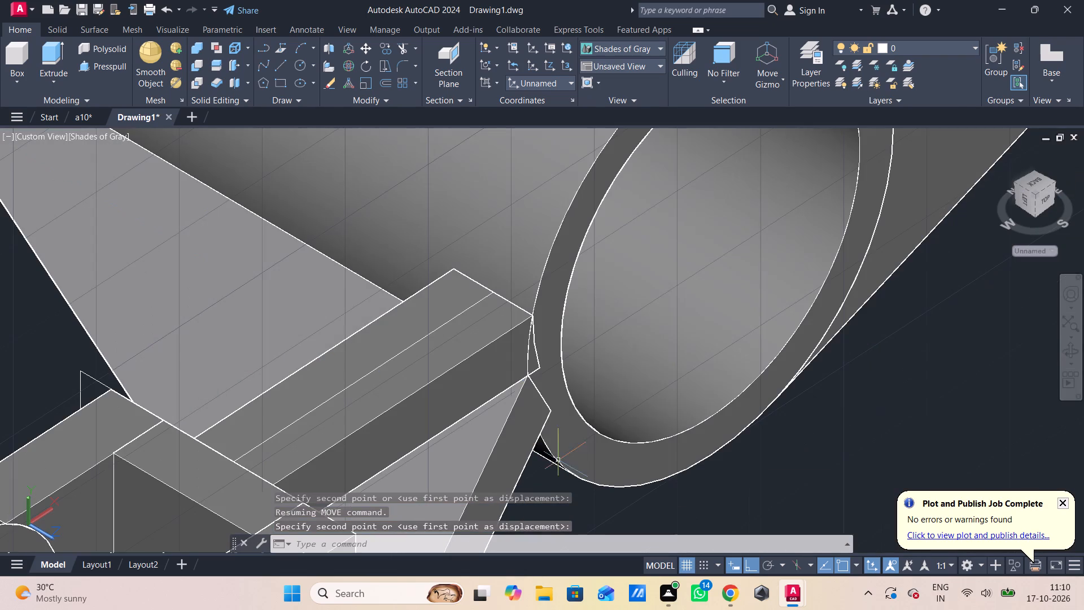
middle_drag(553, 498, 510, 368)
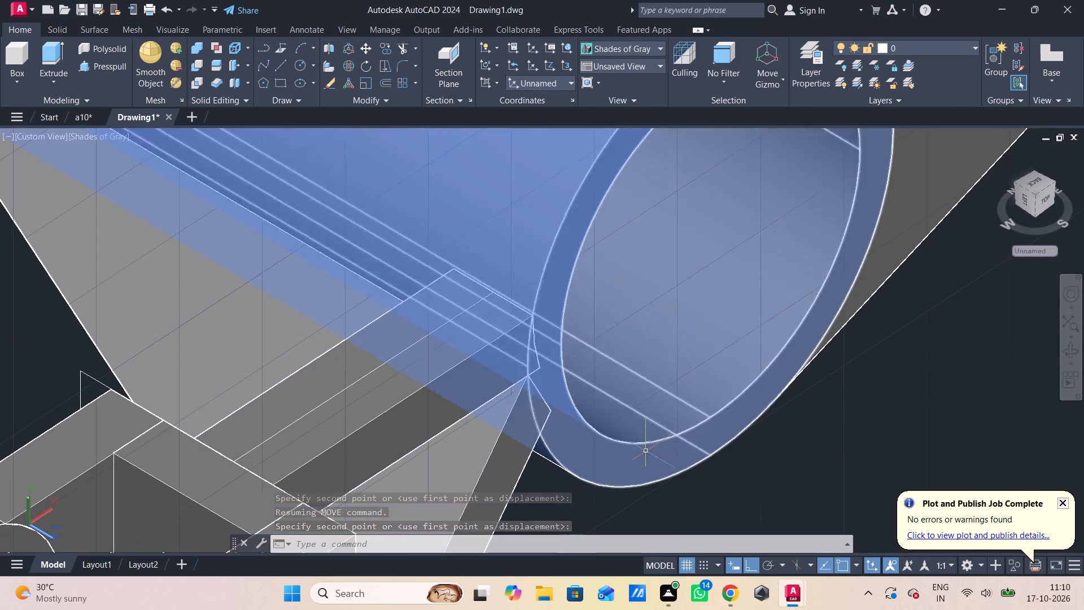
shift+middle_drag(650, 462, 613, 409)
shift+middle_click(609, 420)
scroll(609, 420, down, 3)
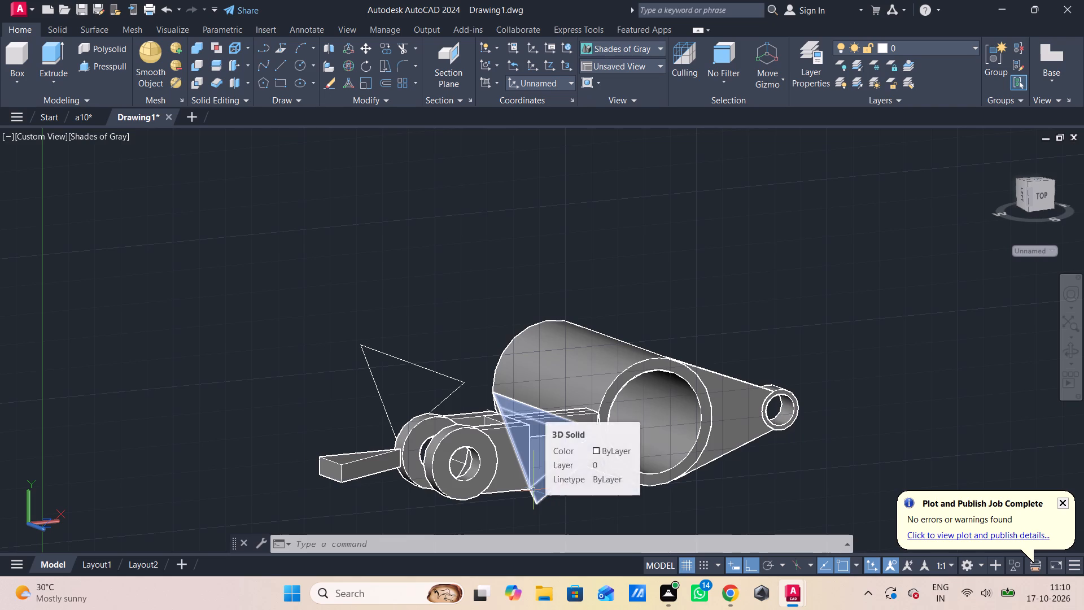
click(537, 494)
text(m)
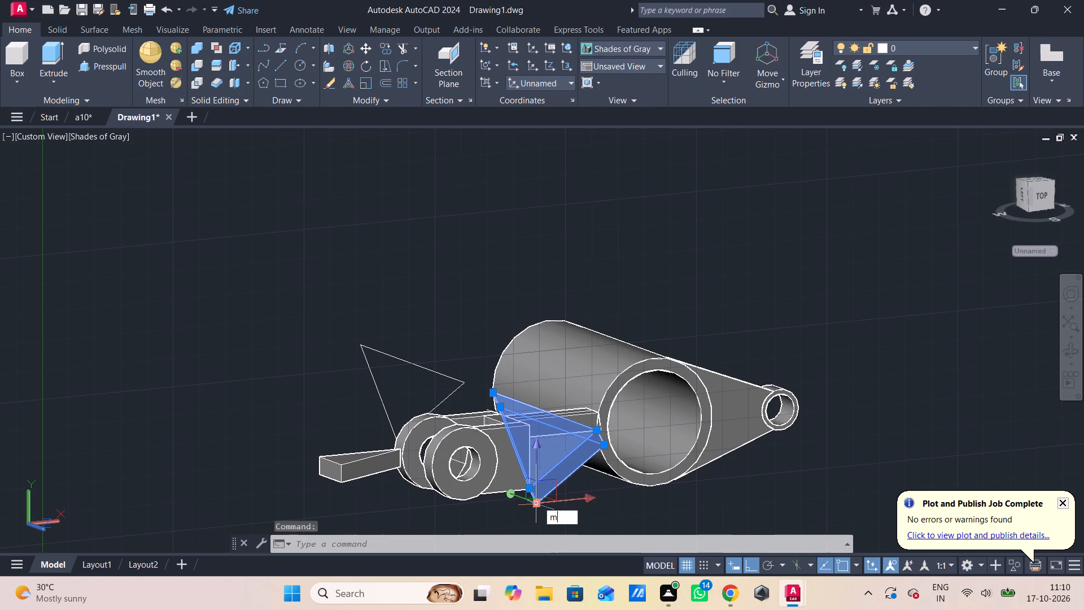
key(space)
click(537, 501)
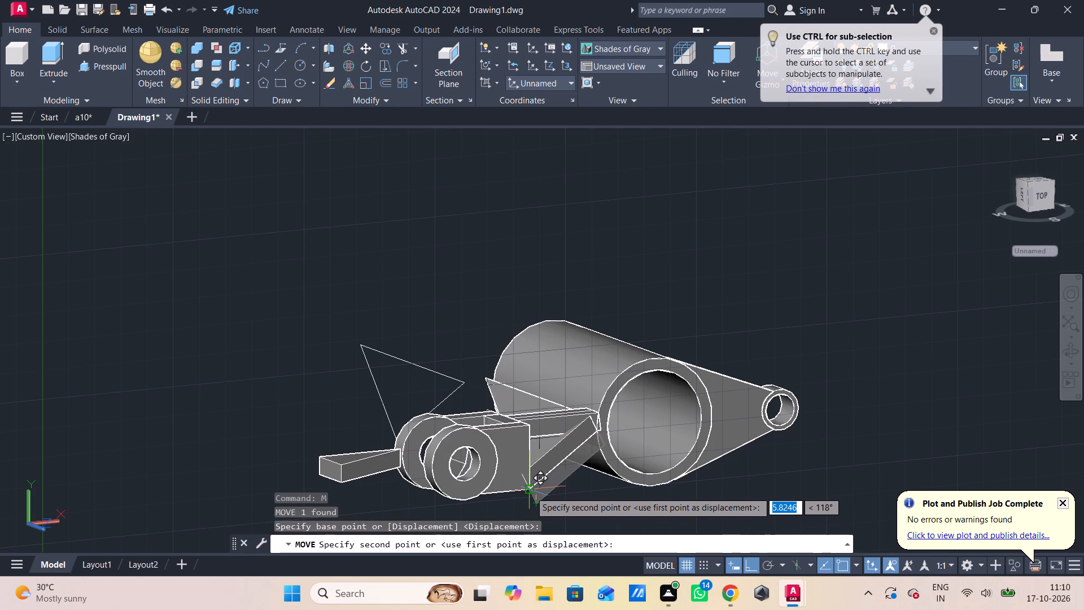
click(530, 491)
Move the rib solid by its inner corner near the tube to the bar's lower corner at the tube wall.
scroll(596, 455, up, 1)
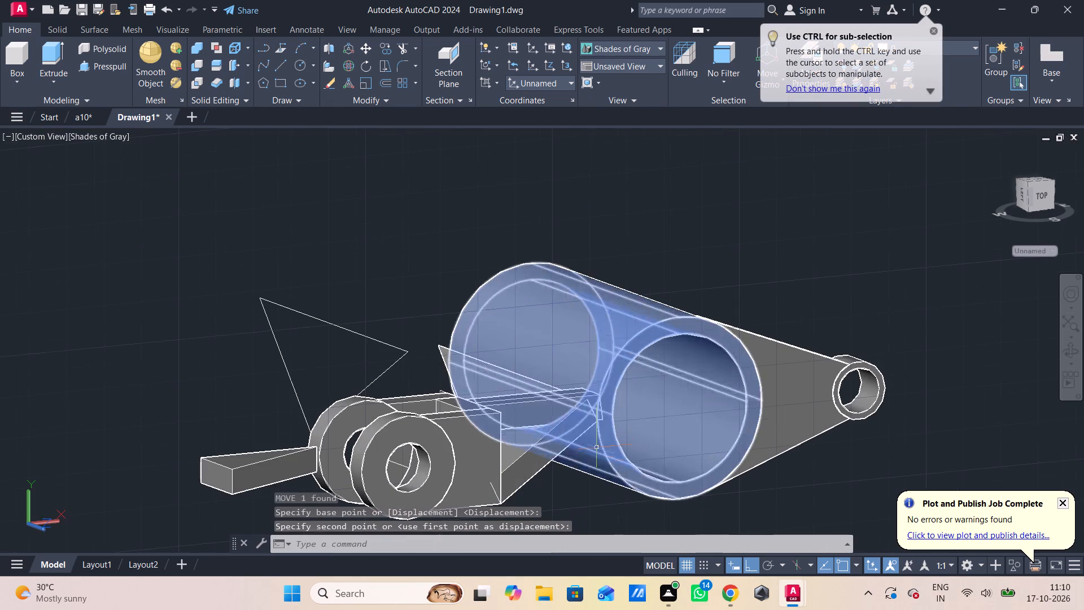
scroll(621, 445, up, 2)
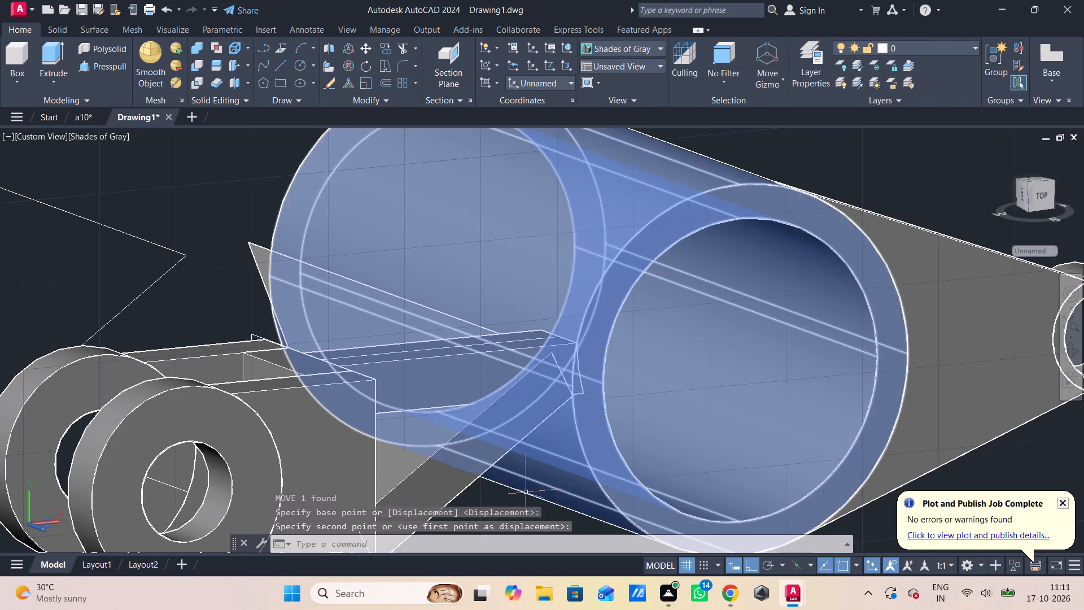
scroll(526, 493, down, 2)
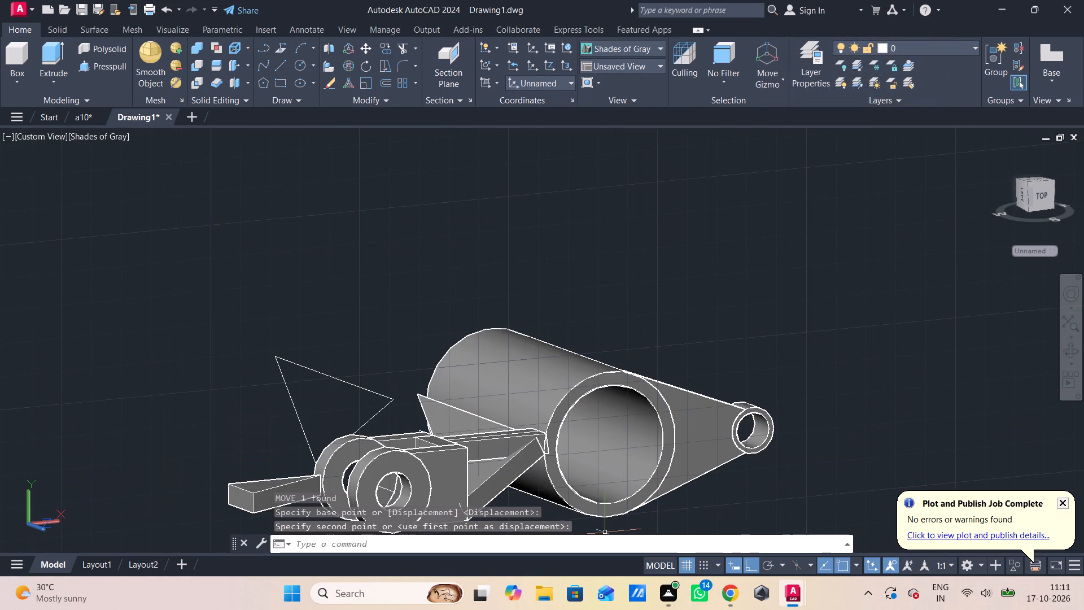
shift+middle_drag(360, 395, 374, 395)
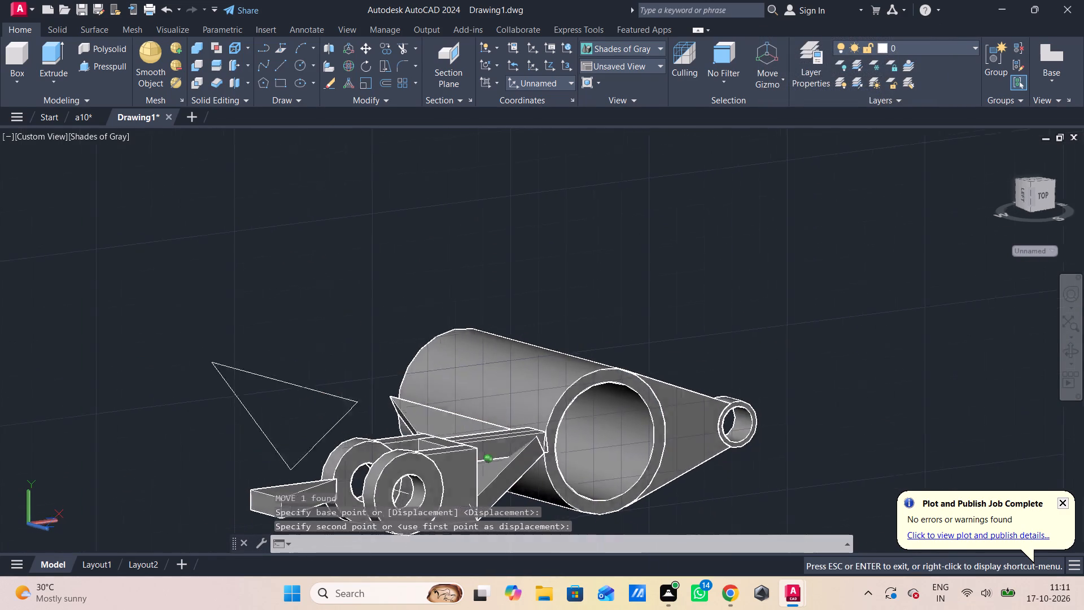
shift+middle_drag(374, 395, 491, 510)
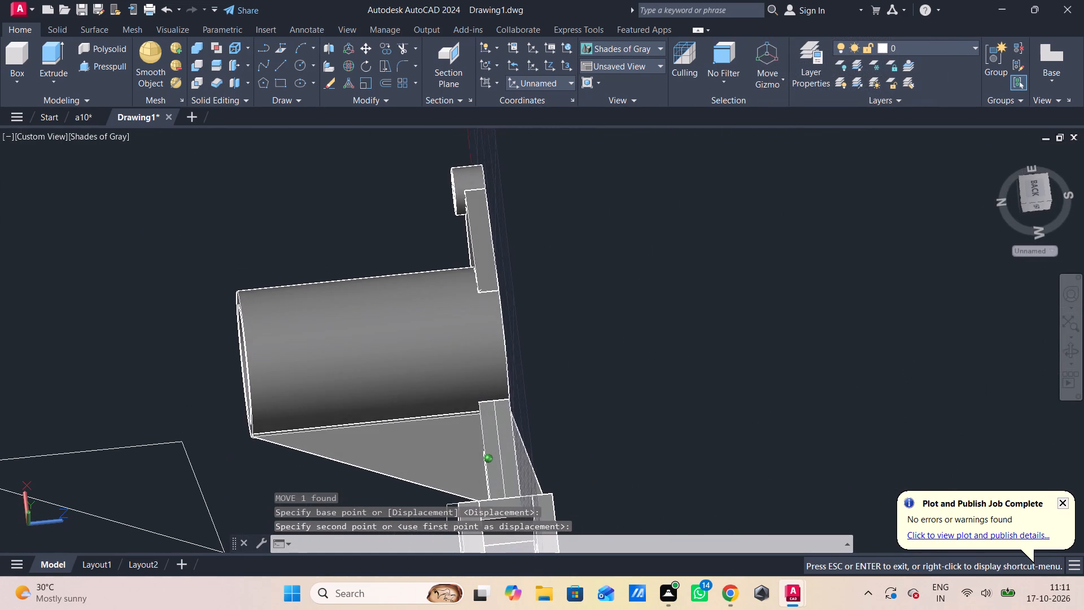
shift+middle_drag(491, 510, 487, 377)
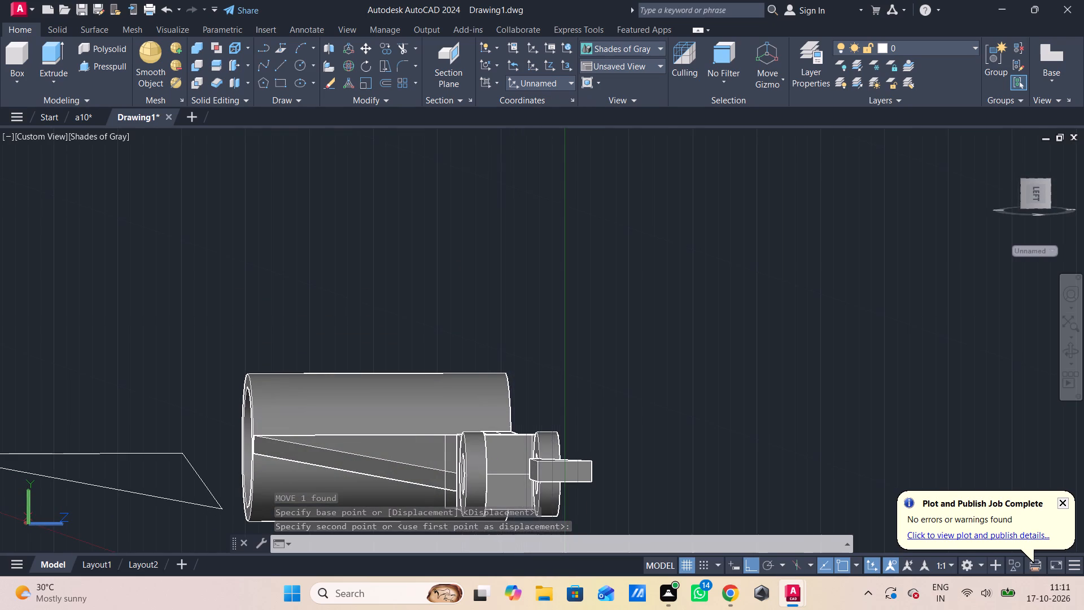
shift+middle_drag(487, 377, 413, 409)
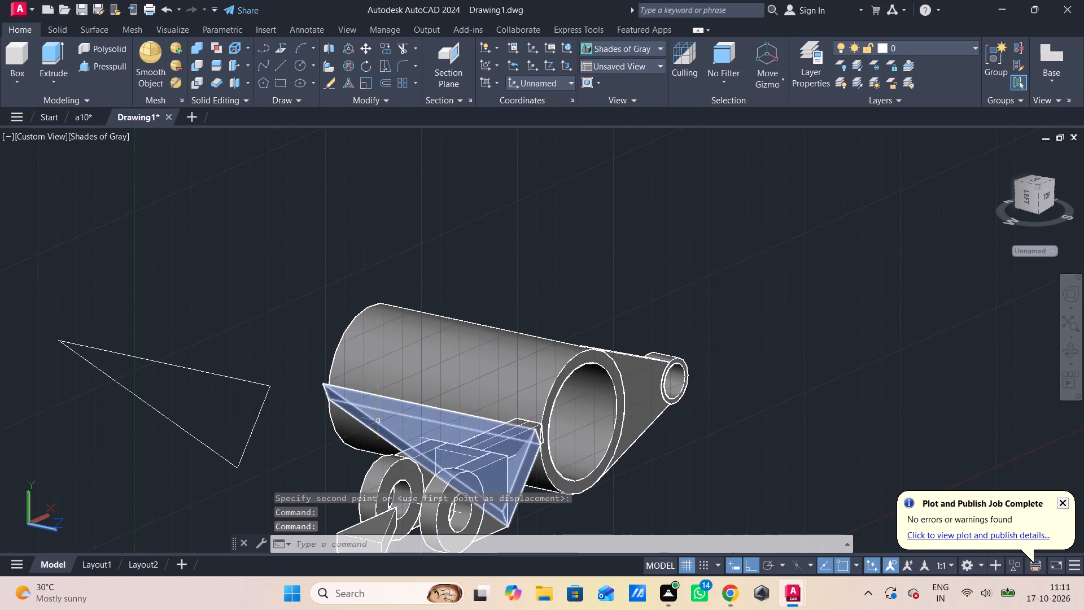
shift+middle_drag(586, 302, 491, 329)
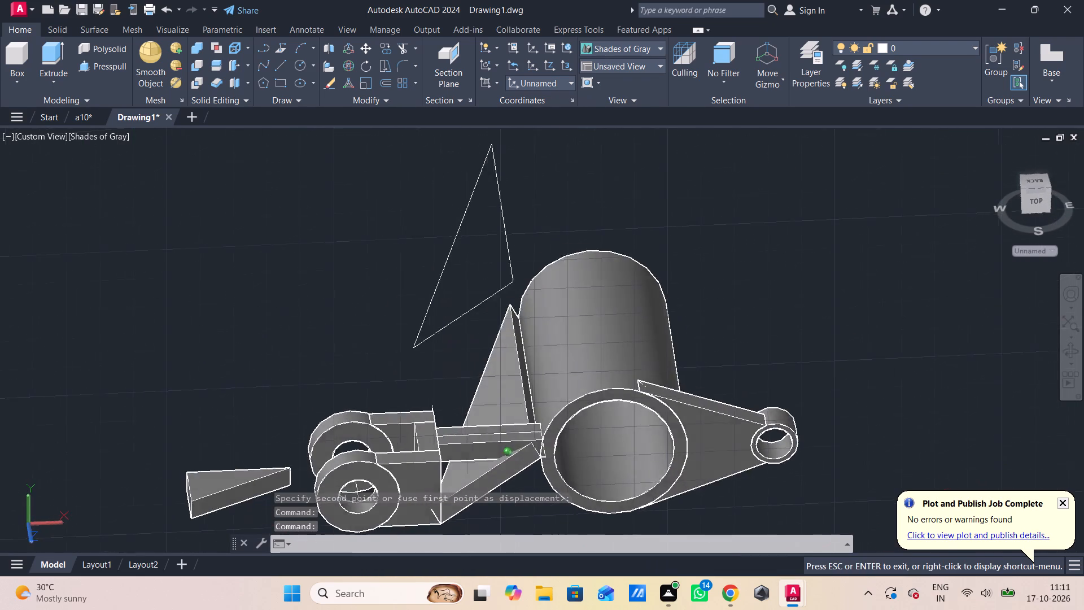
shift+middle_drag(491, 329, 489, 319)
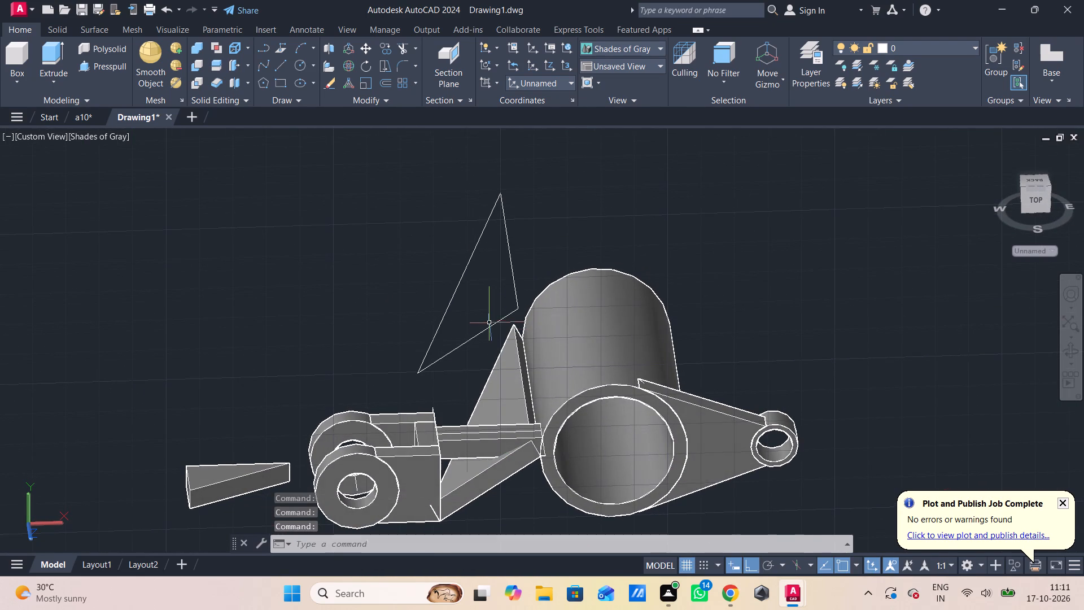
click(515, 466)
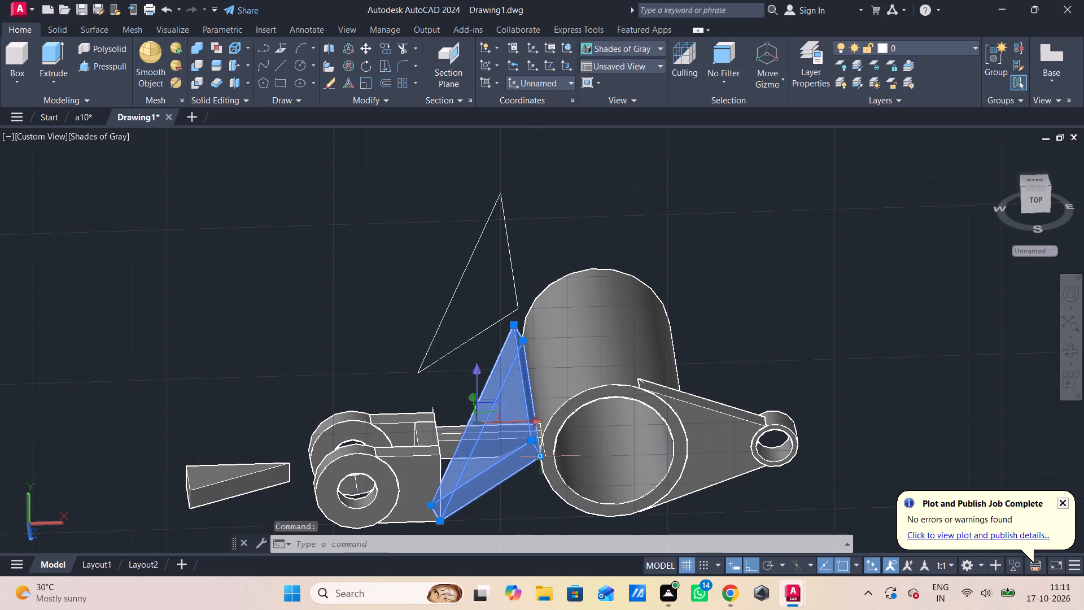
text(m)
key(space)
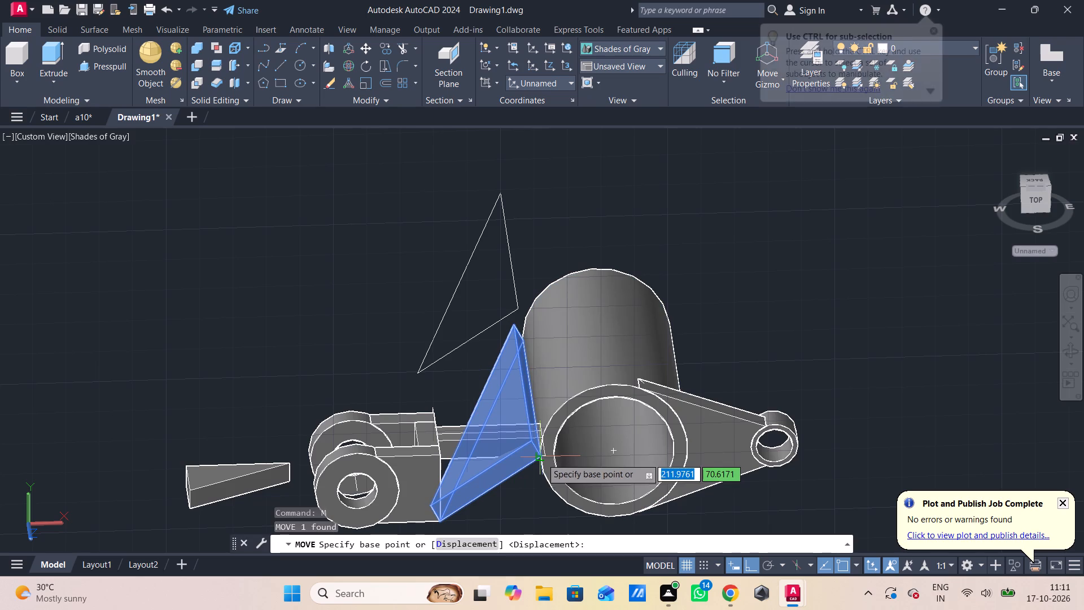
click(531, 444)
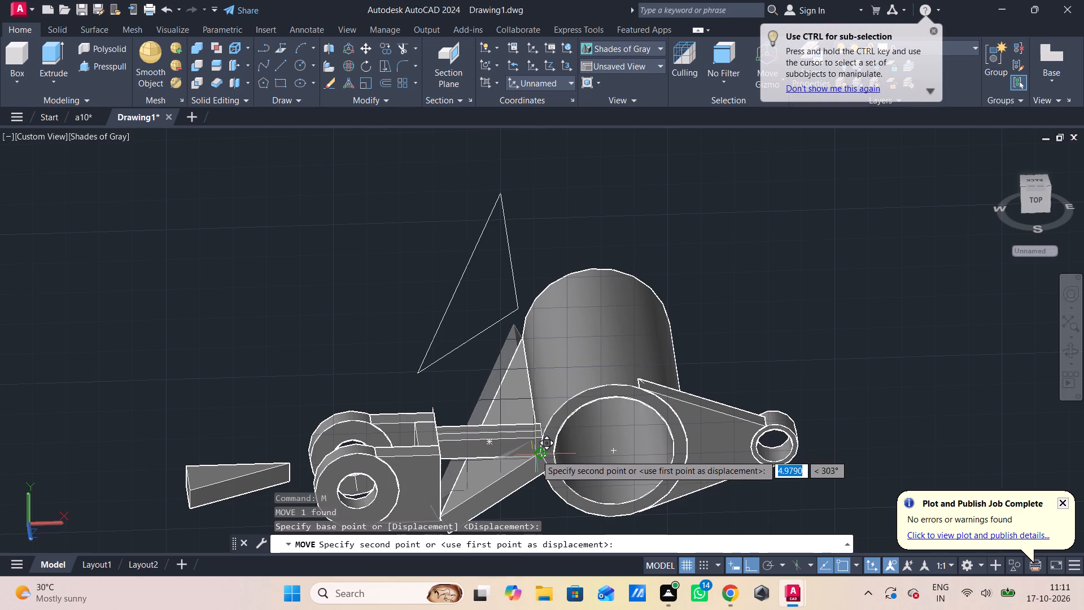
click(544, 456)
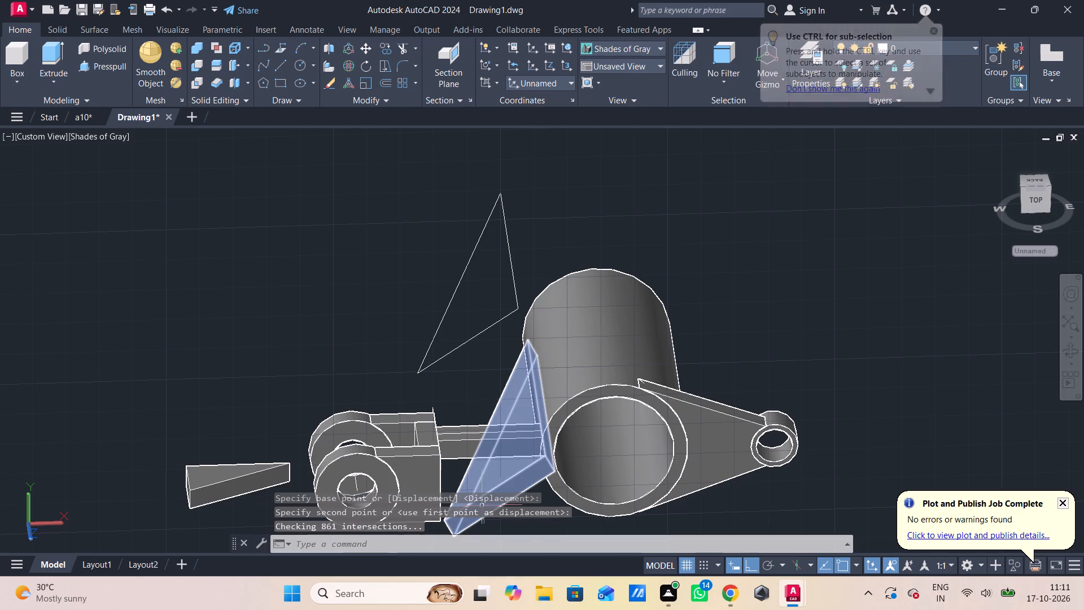
Erase the triangular rib solid between the lug block and the tube.
middle_drag(487, 477, 484, 447)
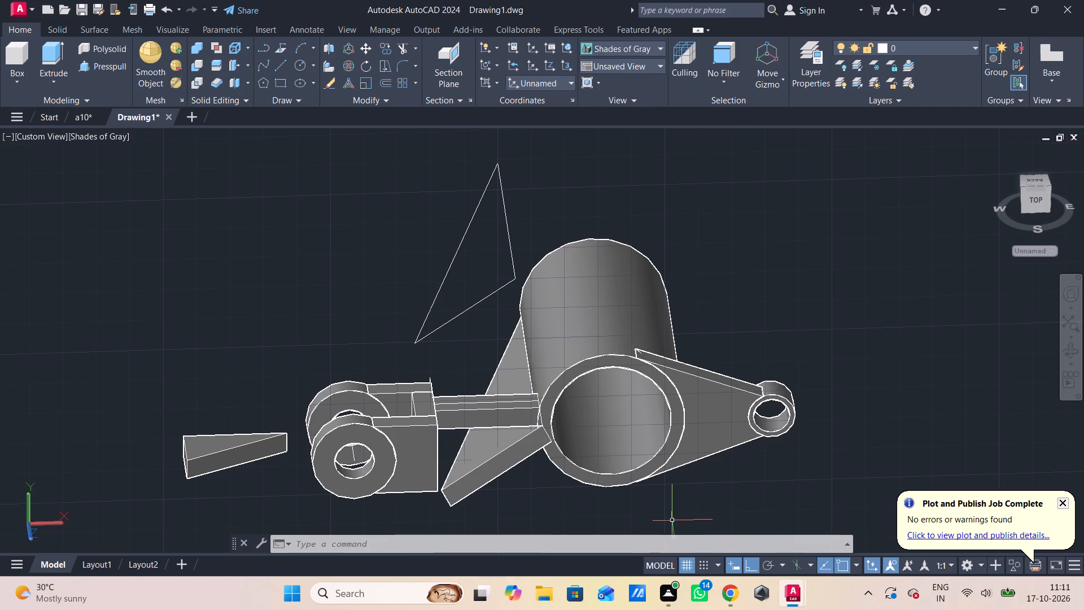
click(499, 455)
key(Delete)
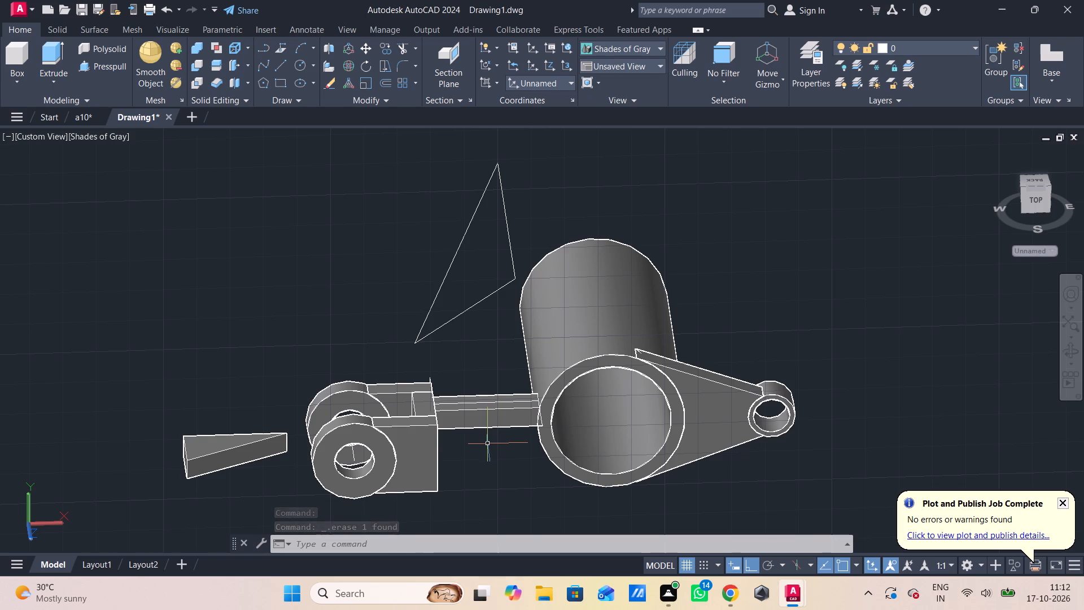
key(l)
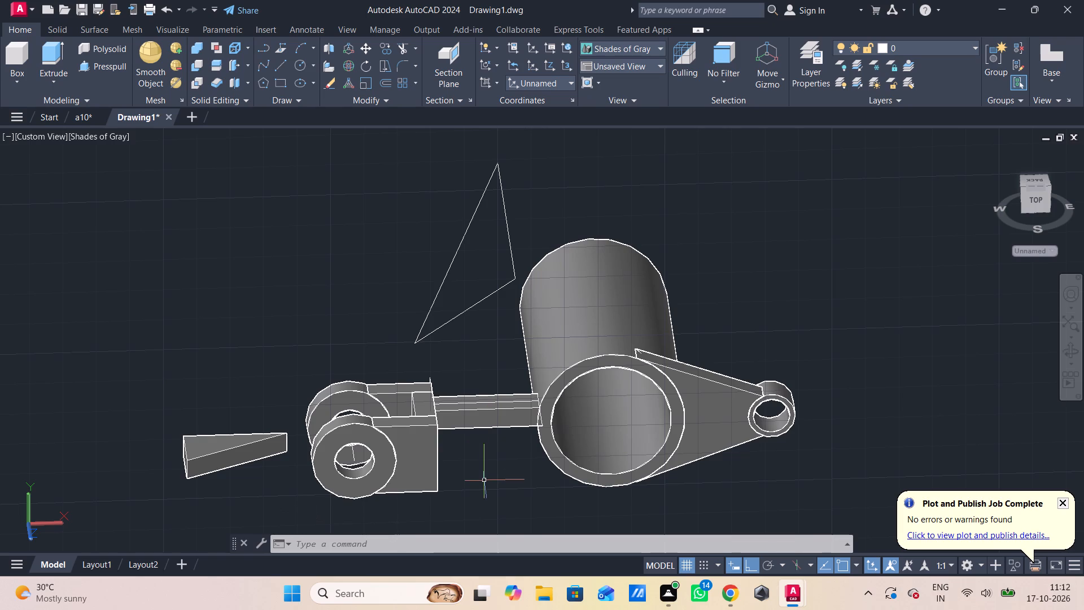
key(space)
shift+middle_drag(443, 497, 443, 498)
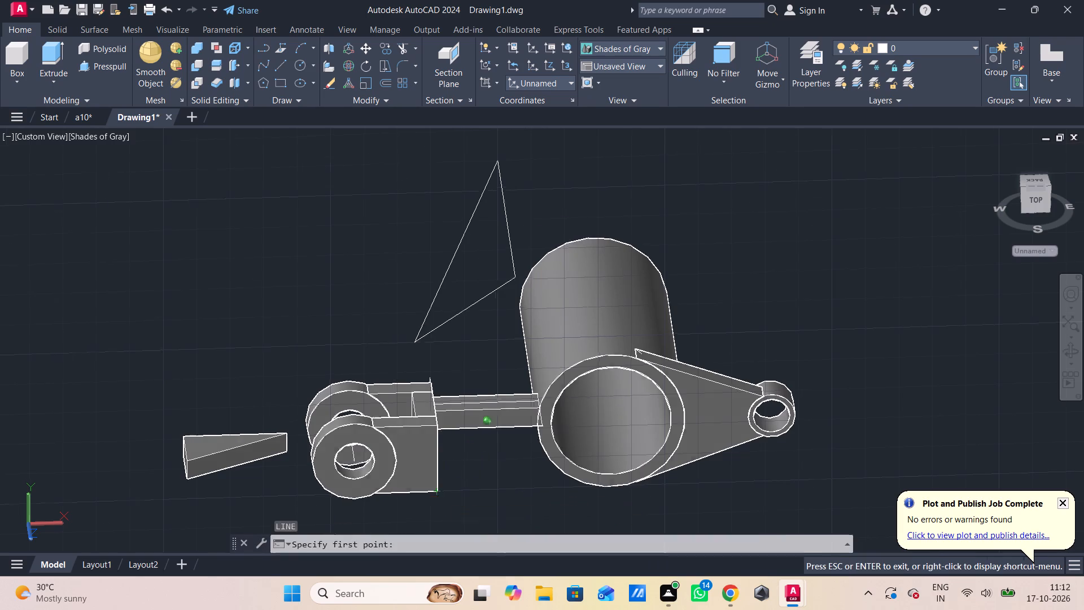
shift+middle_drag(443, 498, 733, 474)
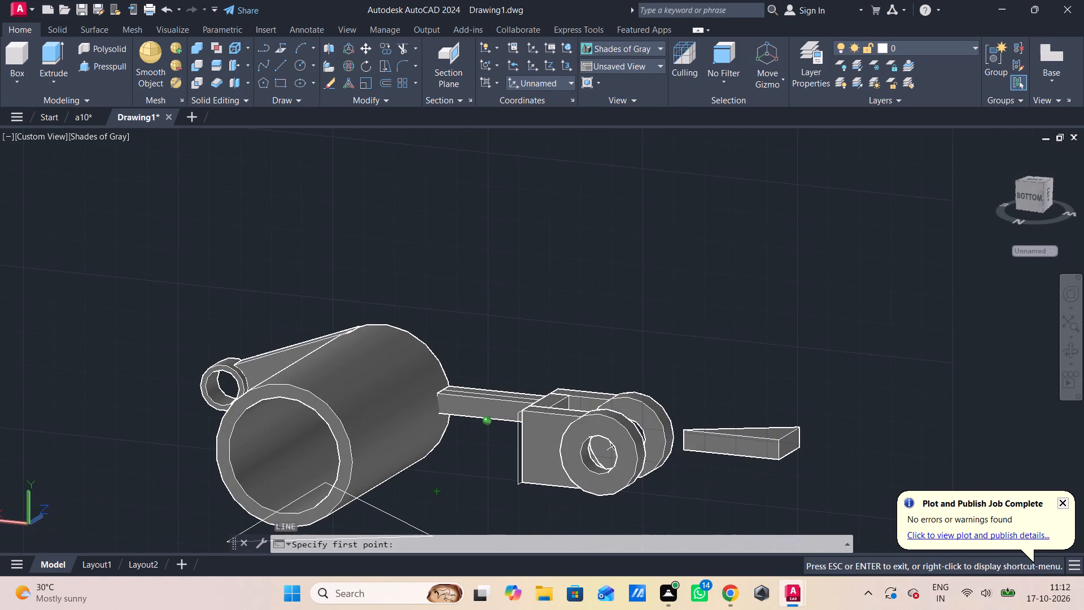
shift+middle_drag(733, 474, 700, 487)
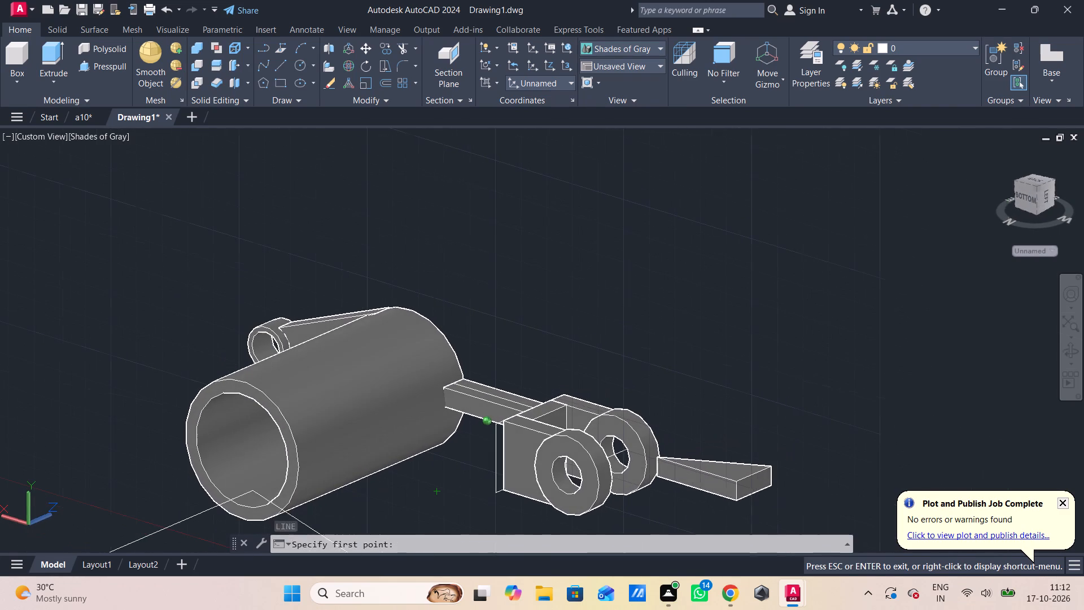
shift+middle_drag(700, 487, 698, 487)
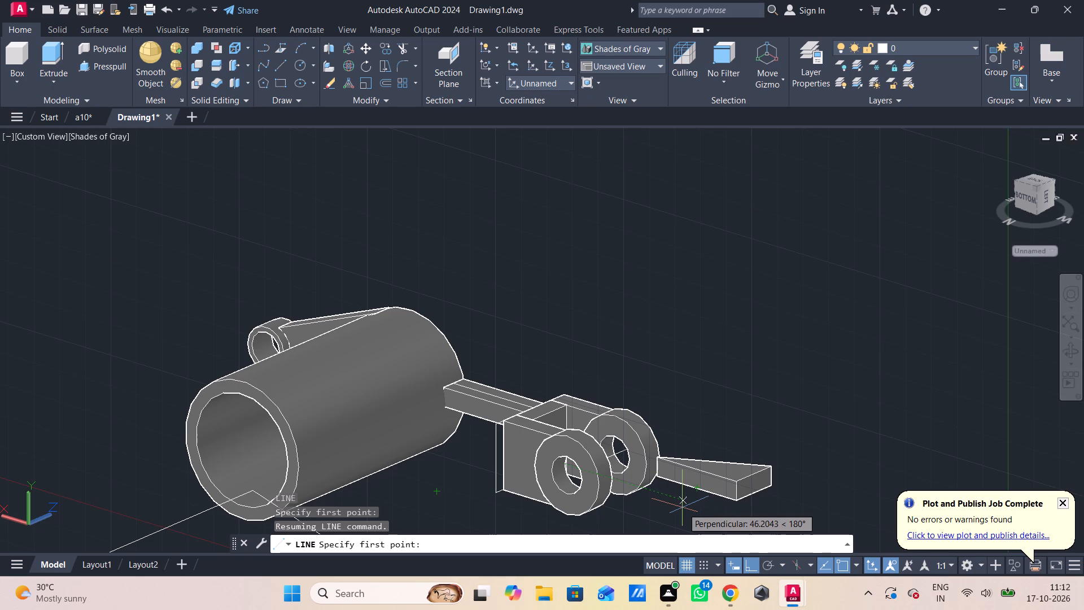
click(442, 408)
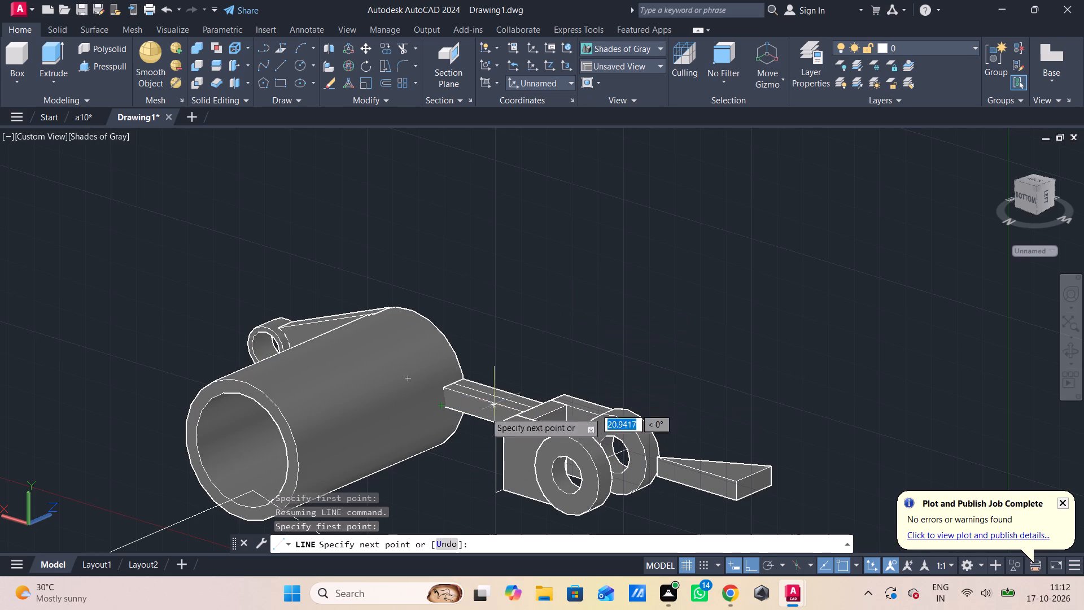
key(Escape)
Draw a 68-long line along the tube wall from the bar's lower corner to the tube's far end edge.
key(l)
key(space)
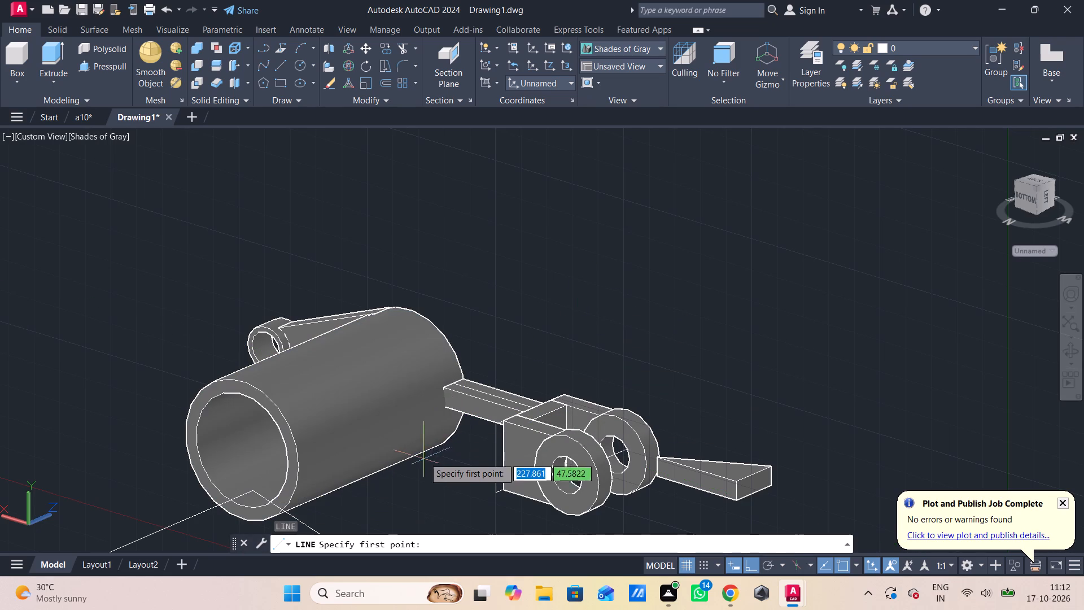
shift+middle_drag(465, 424, 404, 454)
scroll(439, 402, up, 2)
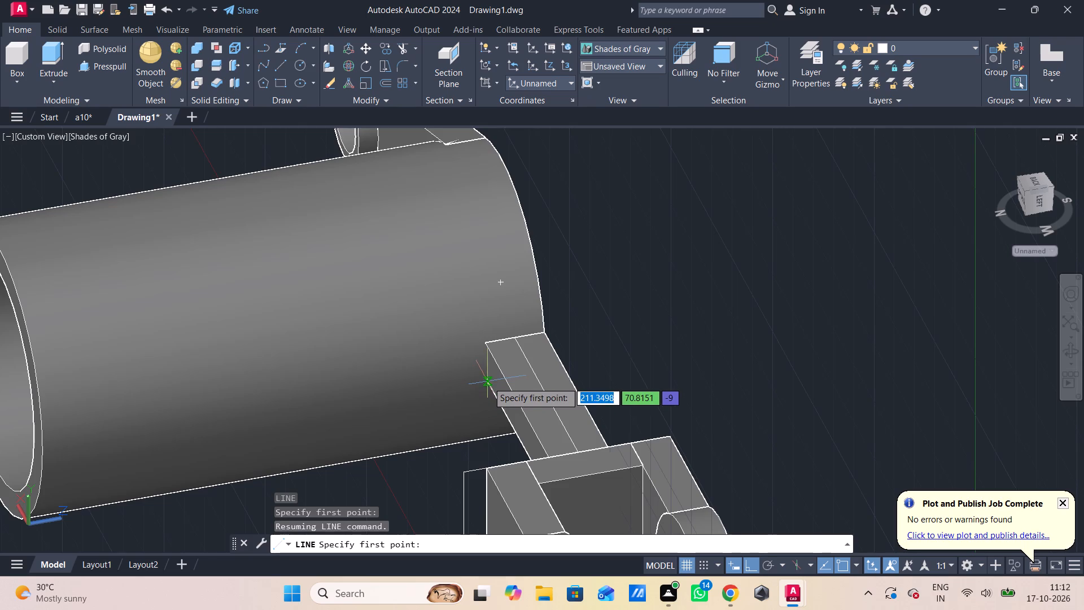
scroll(488, 382, up, 2)
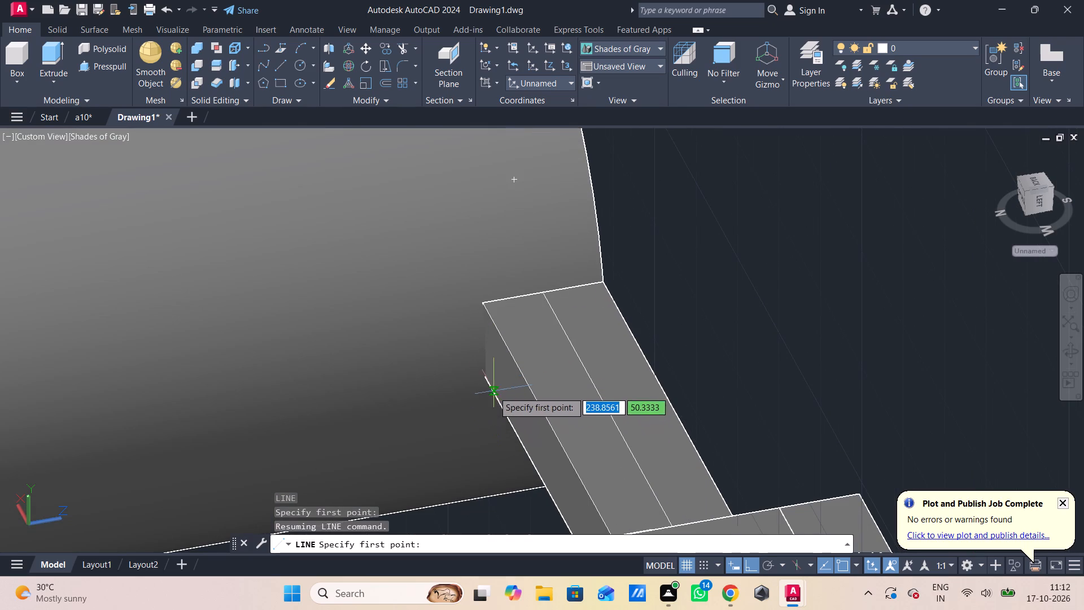
click(484, 377)
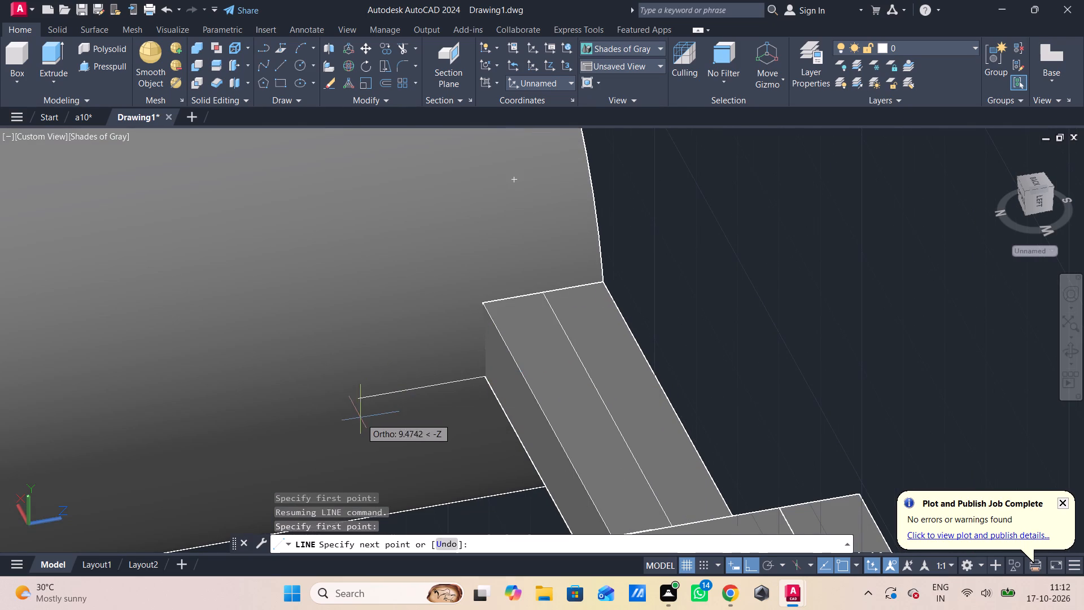
scroll(352, 424, down, 1)
middle_drag(175, 463, 400, 430)
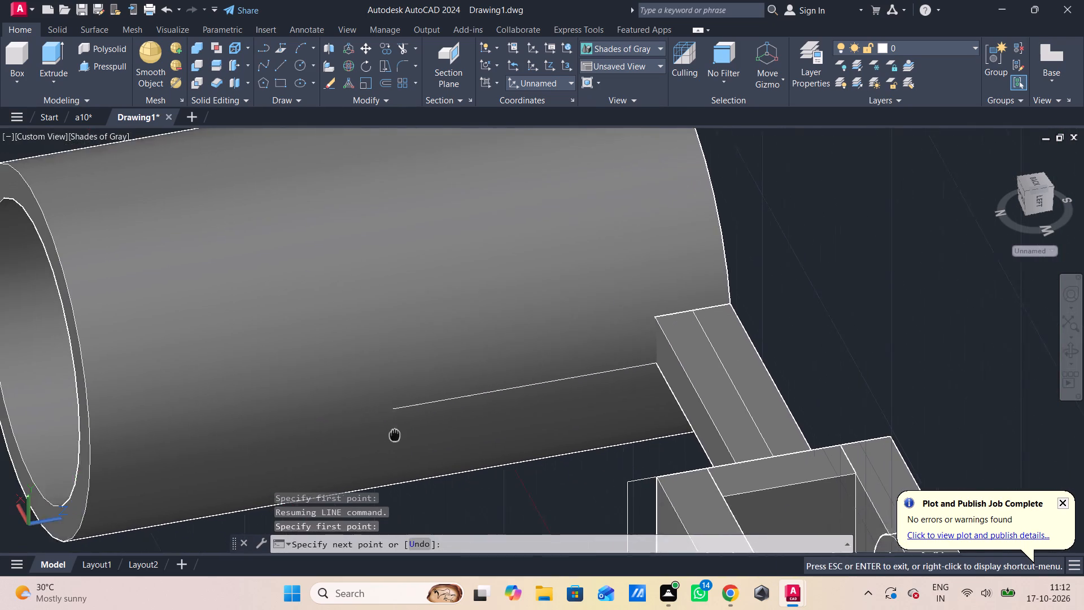
middle_drag(400, 430, 436, 412)
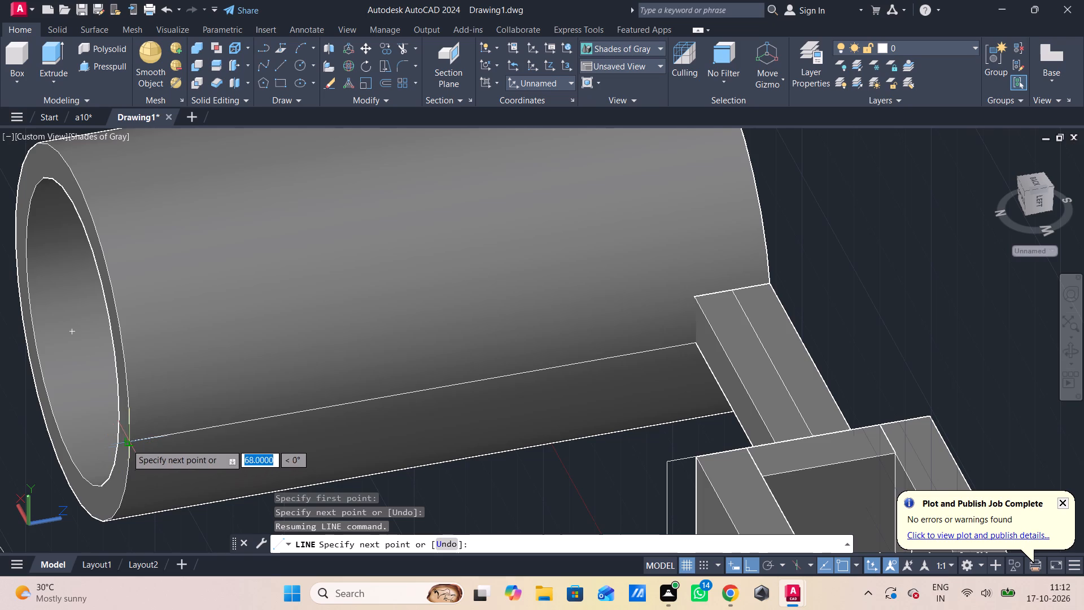
click(128, 443)
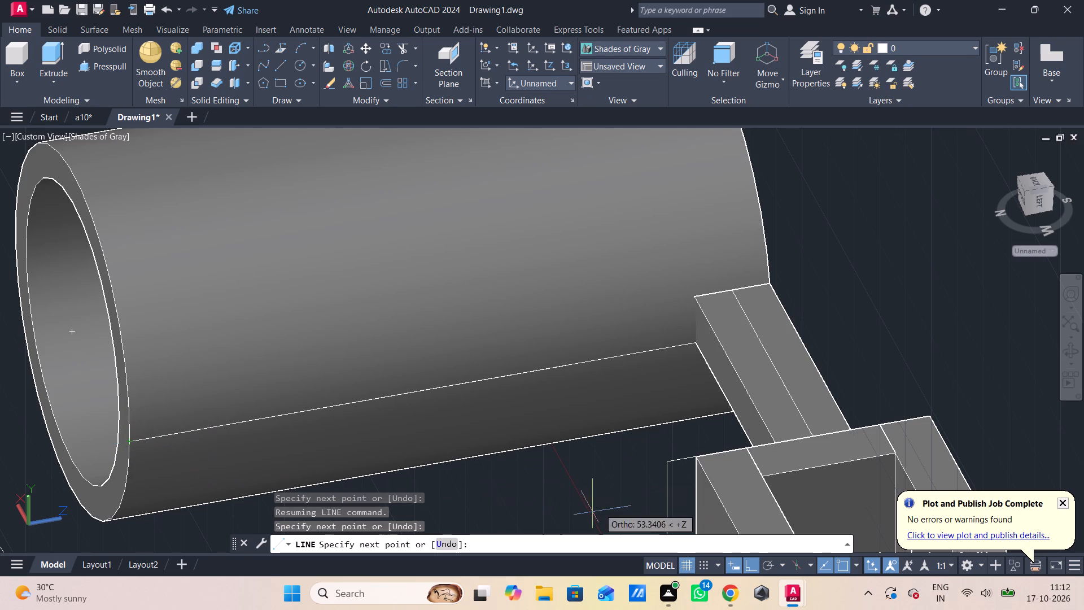
Continue the line from the tube's far end edge to the bar's lower corner at the lug block.
shift+middle_drag(470, 446, 409, 468)
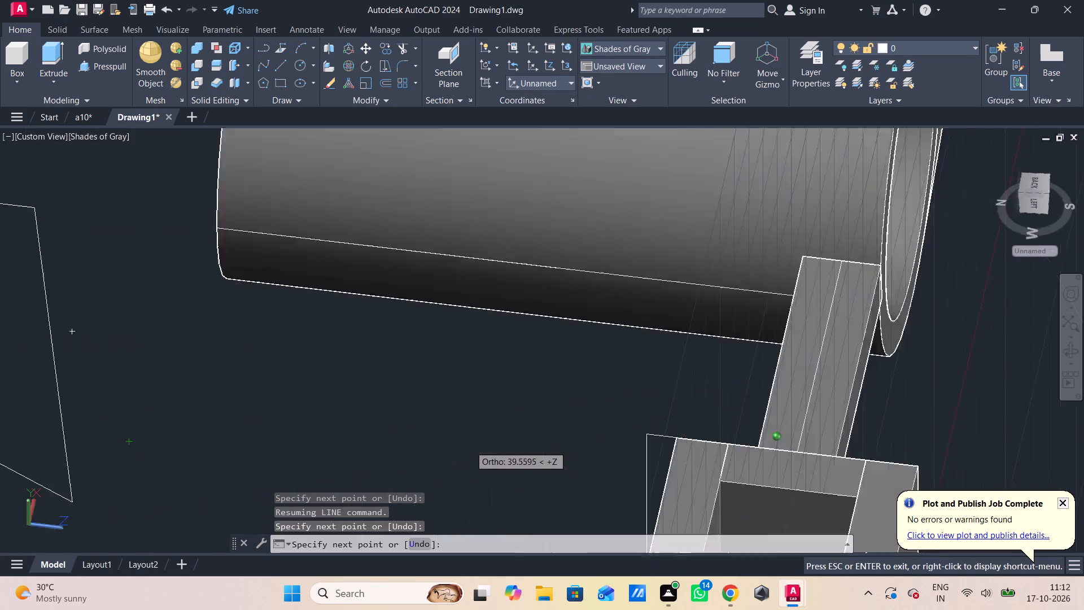
shift+middle_drag(409, 468, 299, 452)
shift+middle_drag(500, 356, 481, 377)
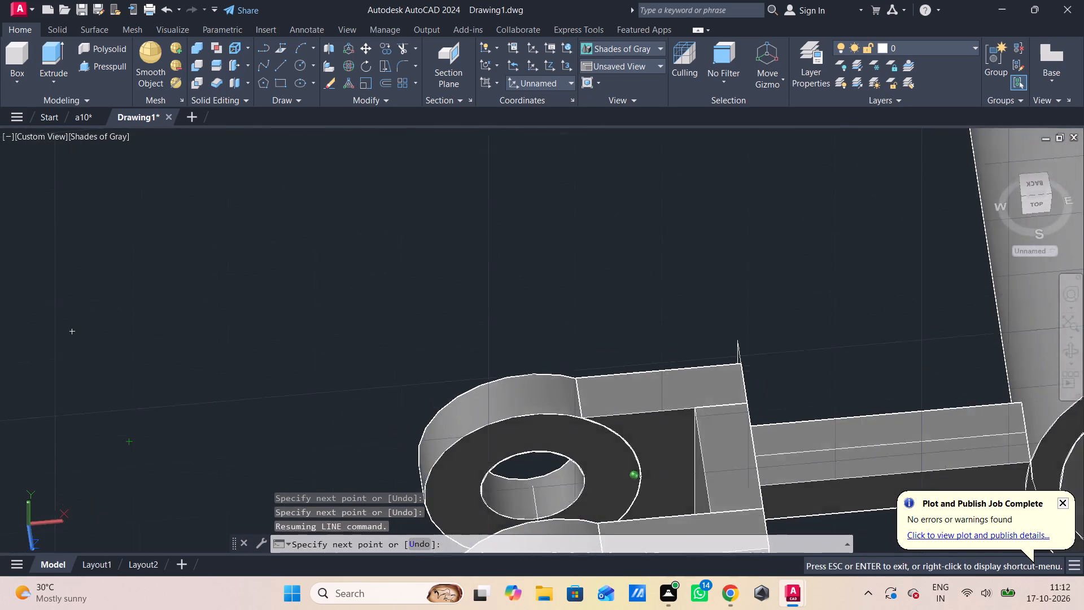
shift+middle_drag(481, 377, 483, 368)
scroll(490, 350, down, 2)
middle_drag(490, 351, 426, 394)
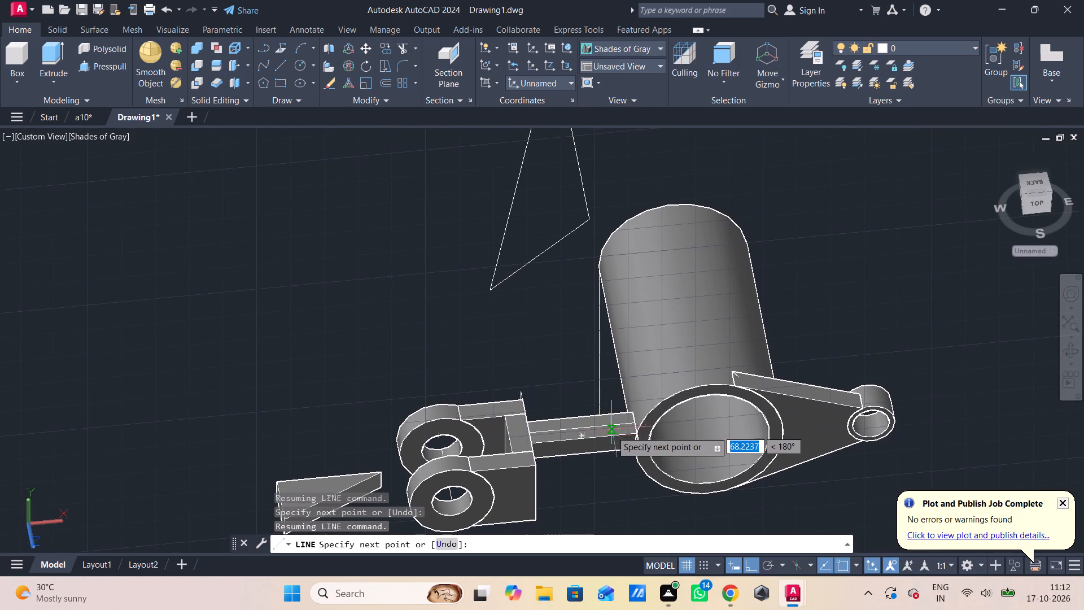
shift+middle_drag(584, 443, 488, 454)
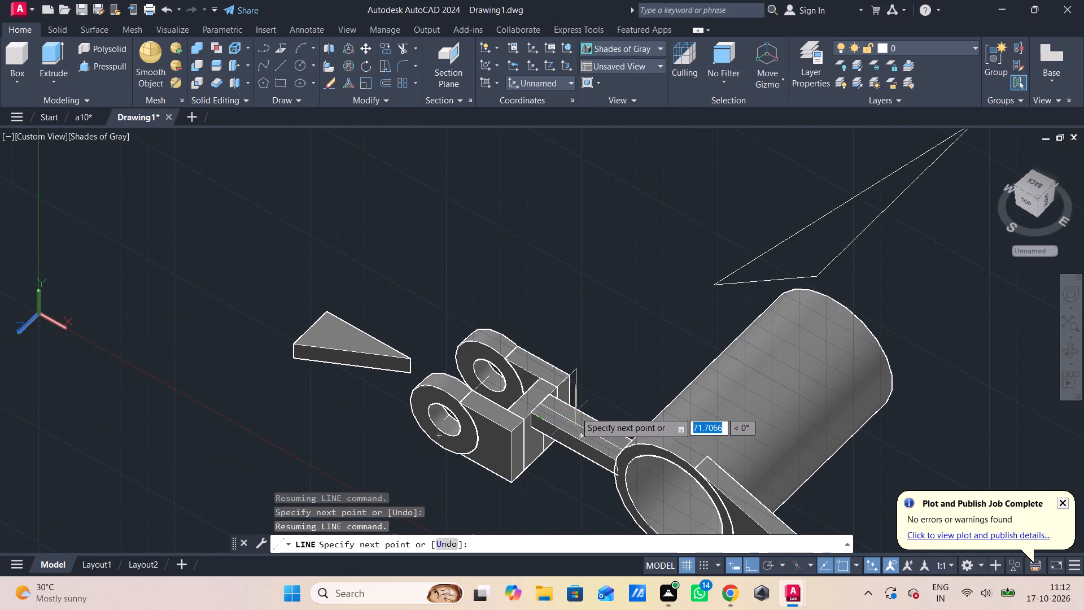
shift+middle_drag(541, 393, 483, 376)
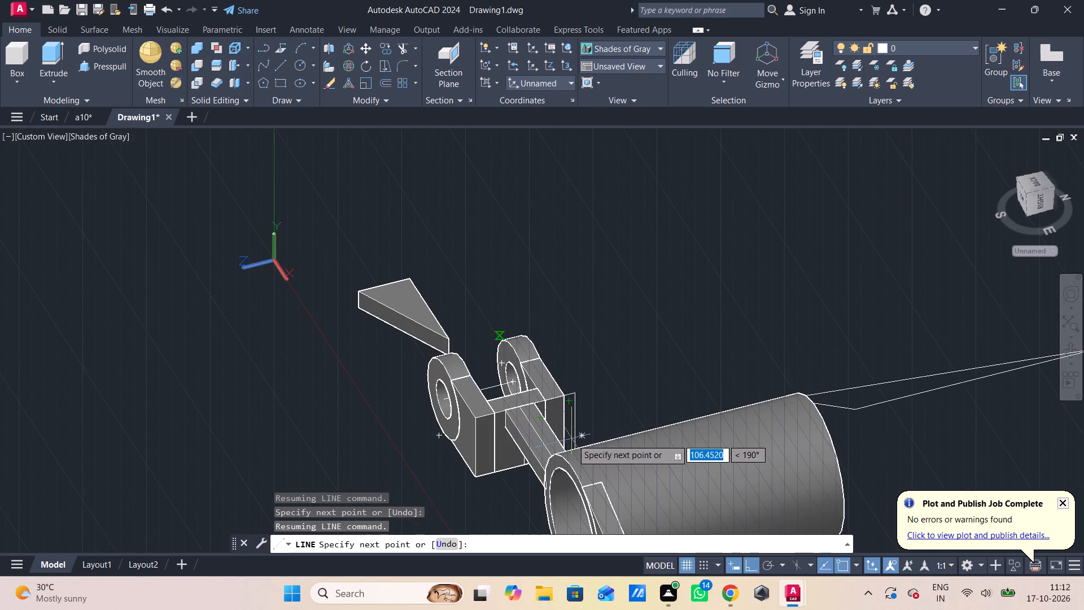
scroll(574, 438, up, 2)
shift+middle_drag(561, 432, 400, 409)
shift+middle_drag(379, 492, 378, 464)
shift+middle_drag(378, 464, 343, 477)
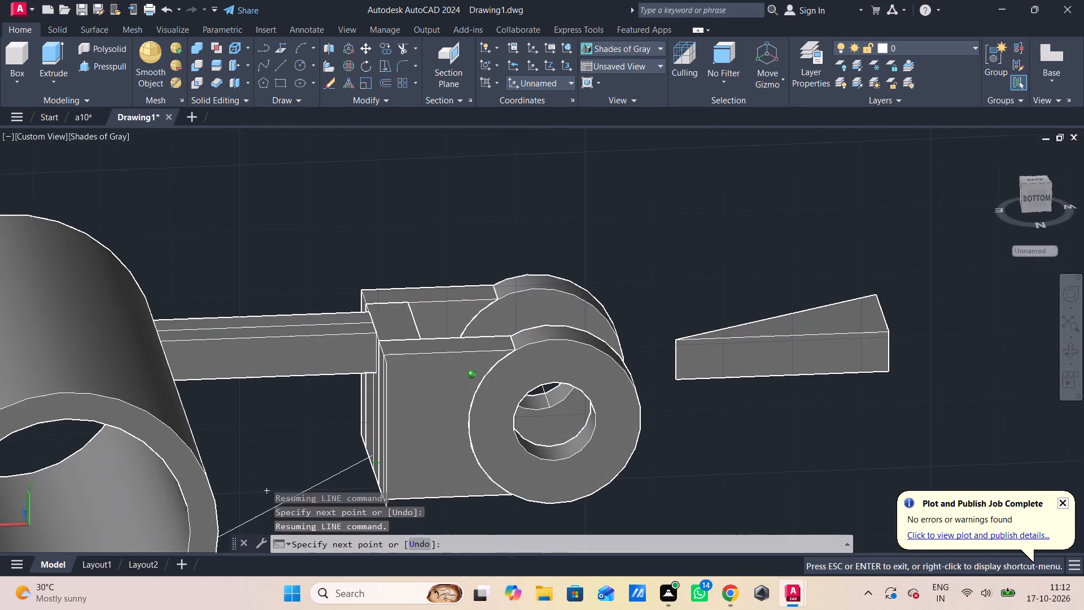
shift+middle_drag(343, 477, 342, 477)
scroll(365, 482, down, 1)
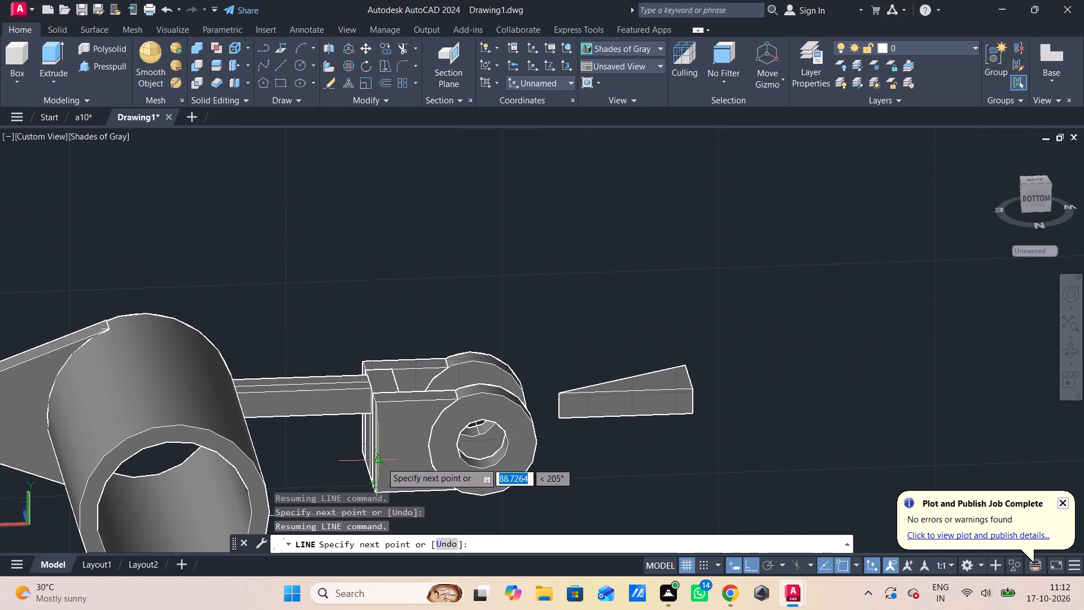
shift+middle_click(396, 455)
middle_drag(392, 453, 392, 408)
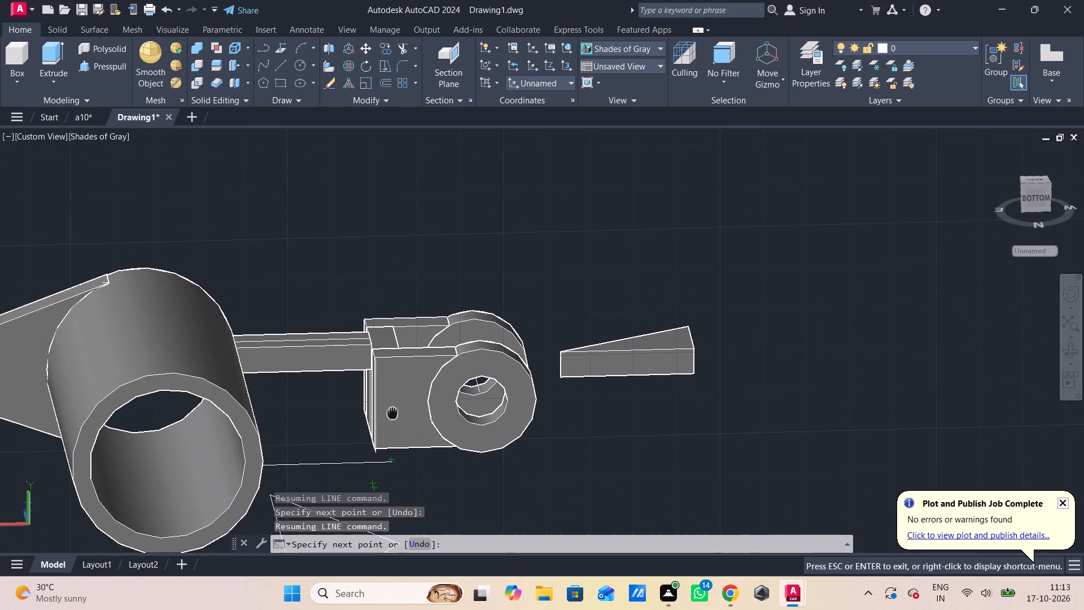
middle_drag(392, 408, 393, 399)
shift+middle_drag(394, 409, 338, 422)
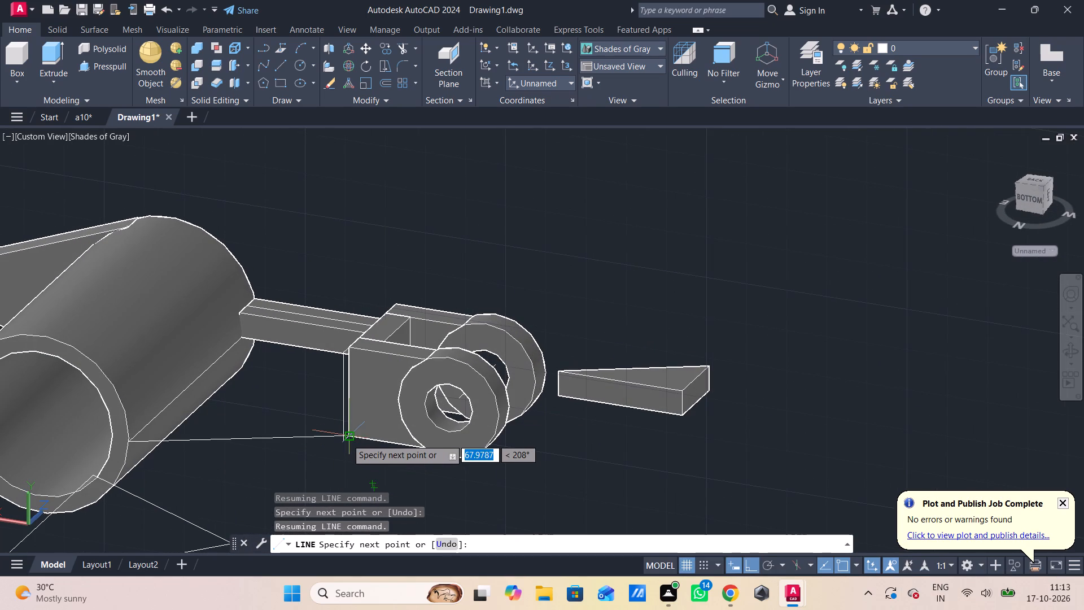
shift+middle_drag(344, 353, 374, 387)
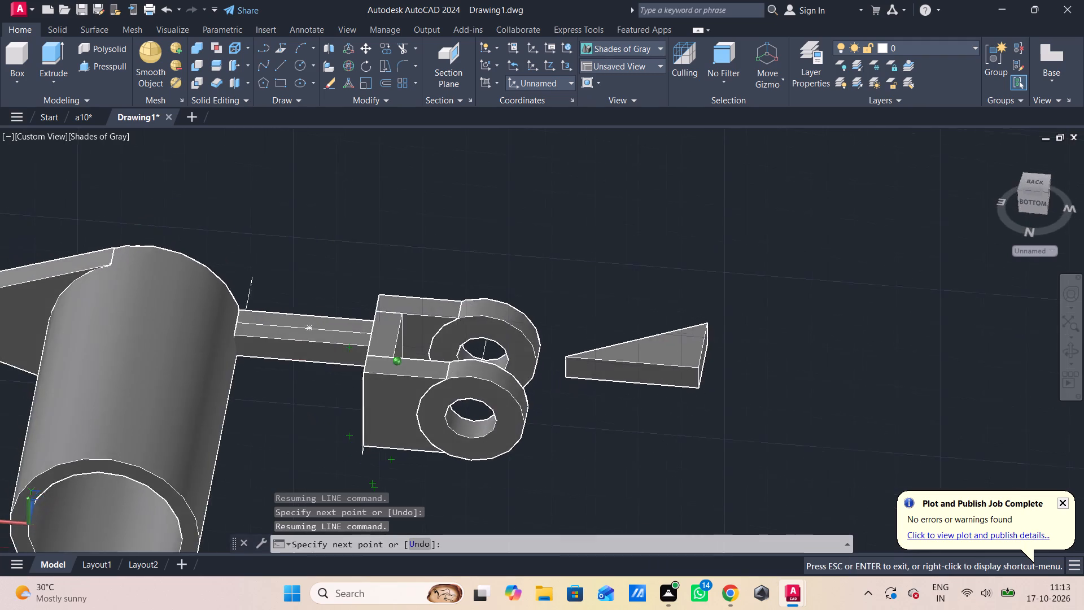
shift+middle_drag(374, 387, 421, 376)
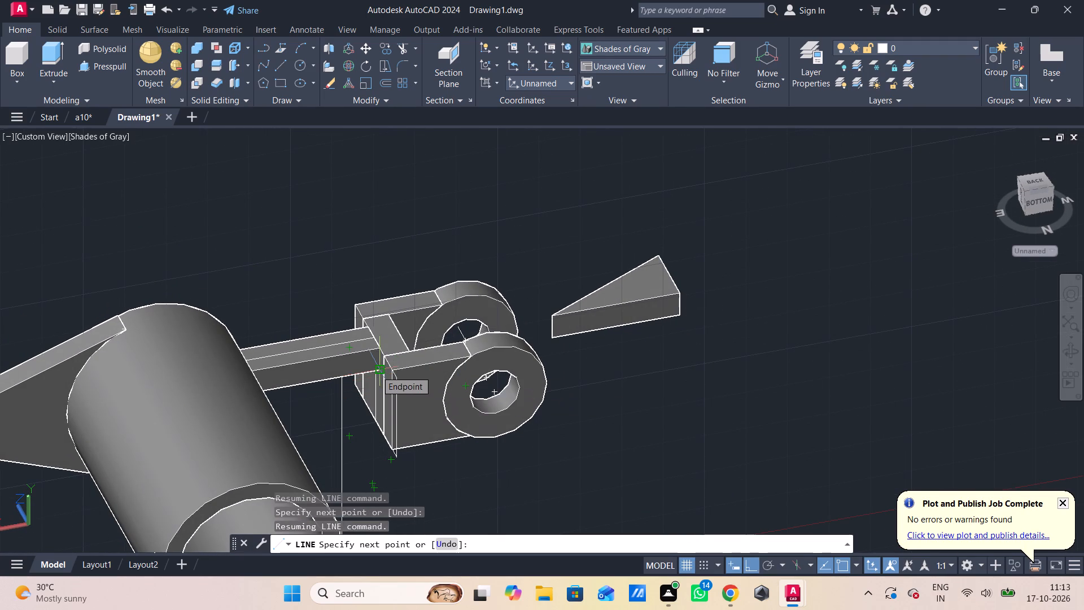
click(376, 371)
Close the triangle with a line back to the bar's lower corner at the tube wall.
shift+middle_drag(277, 396, 268, 399)
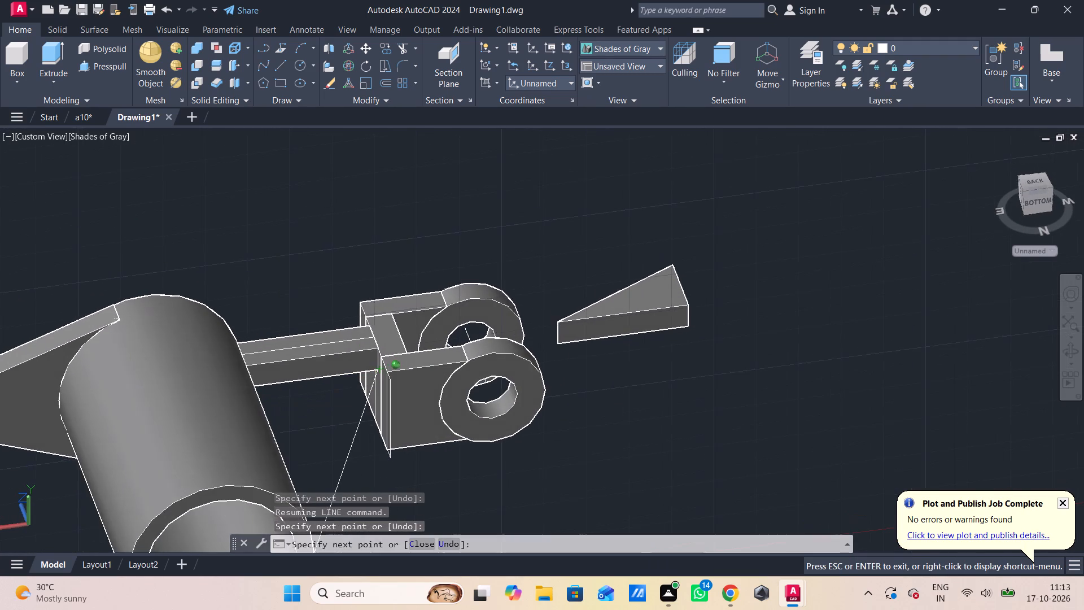
shift+middle_drag(268, 399, 241, 399)
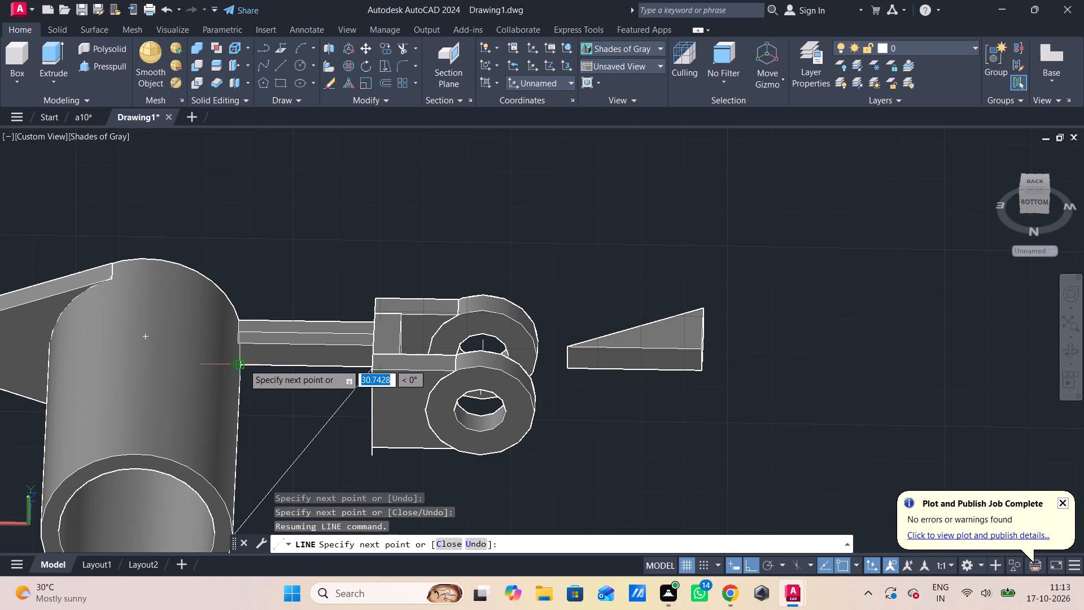
click(243, 365)
key(Escape)
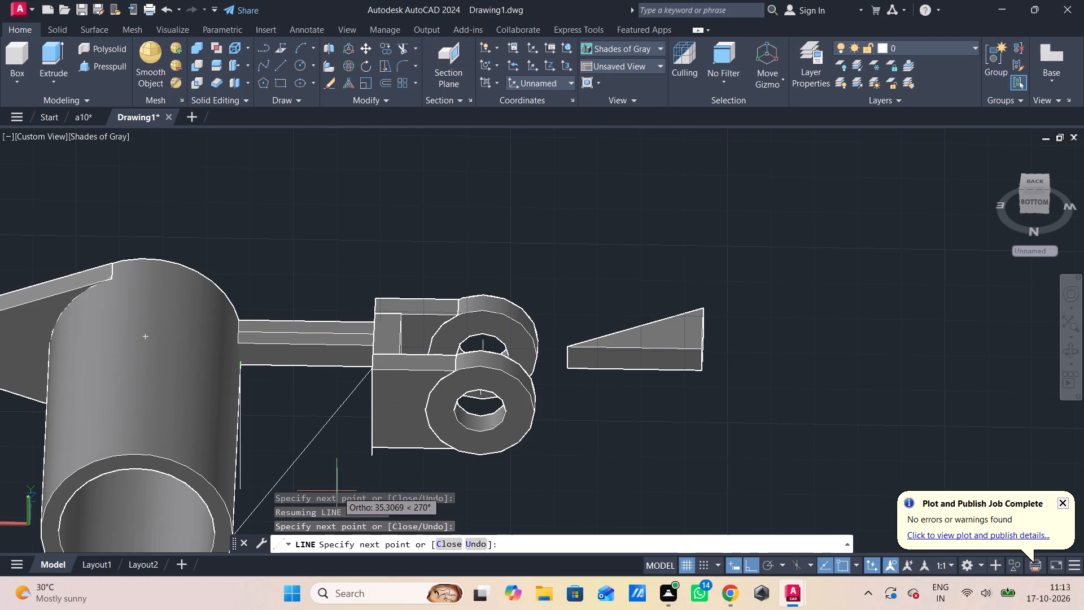
Switch the visual style to 2D Wireframe.
click(106, 134)
click(140, 172)
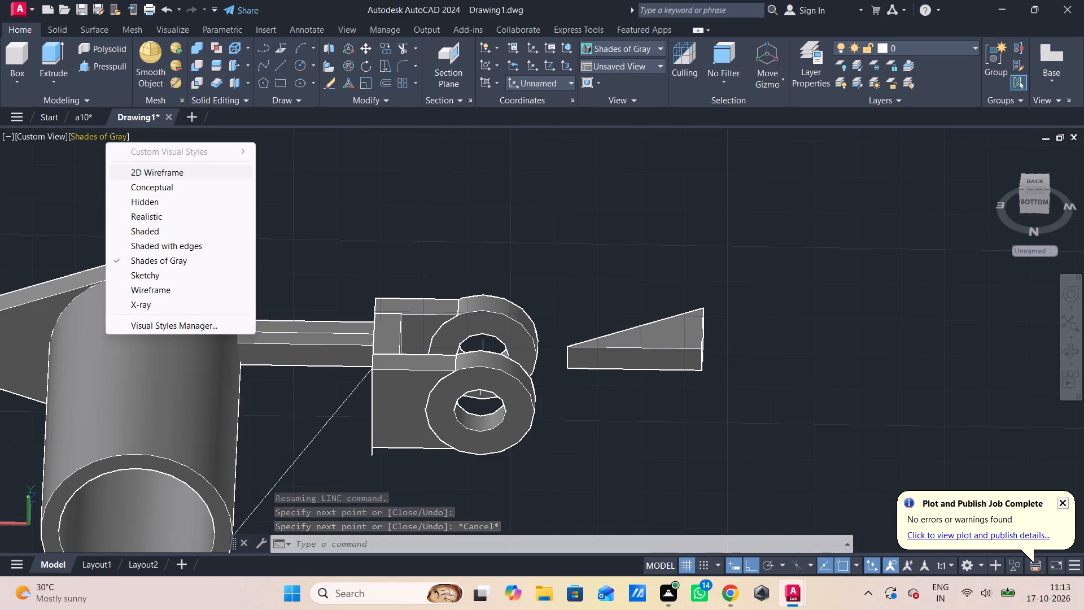
Join the three triangle lines between the tube, bar and lug block into one polyline.
click(239, 395)
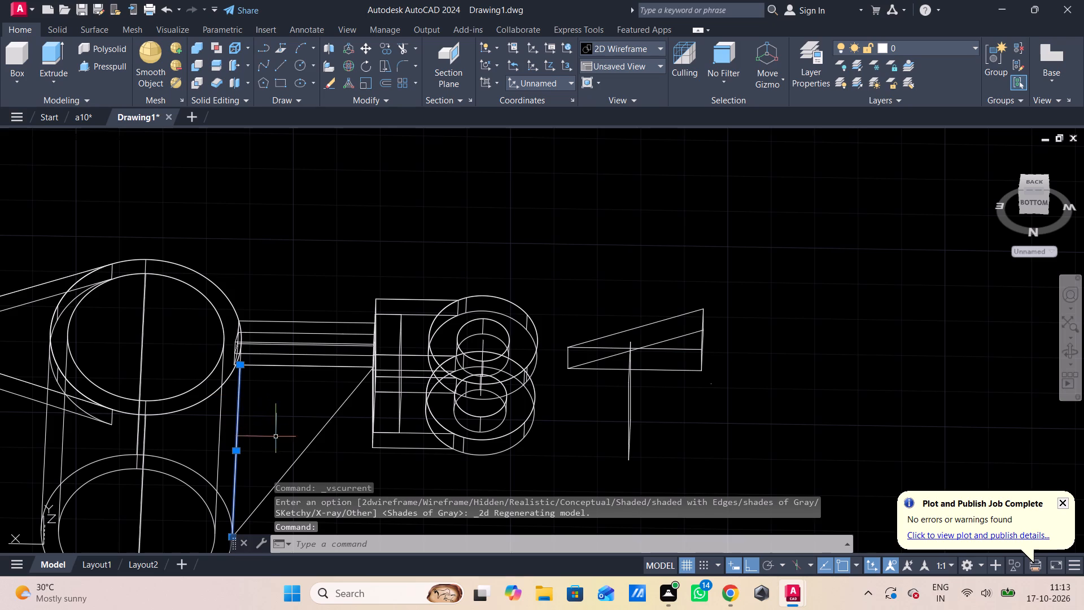
click(297, 462)
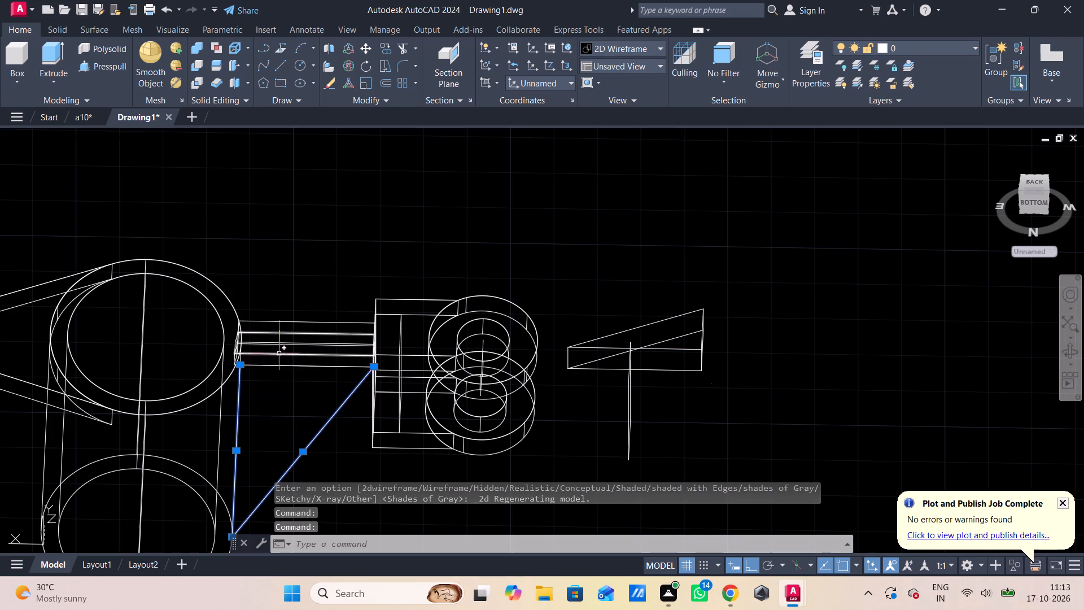
click(281, 365)
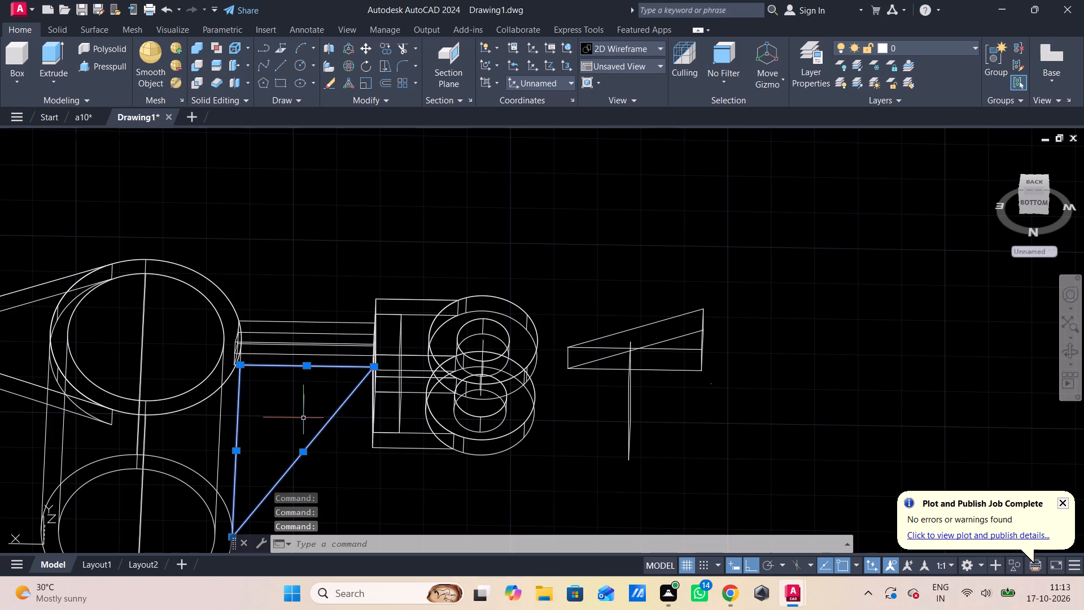
key(j)
key(space)
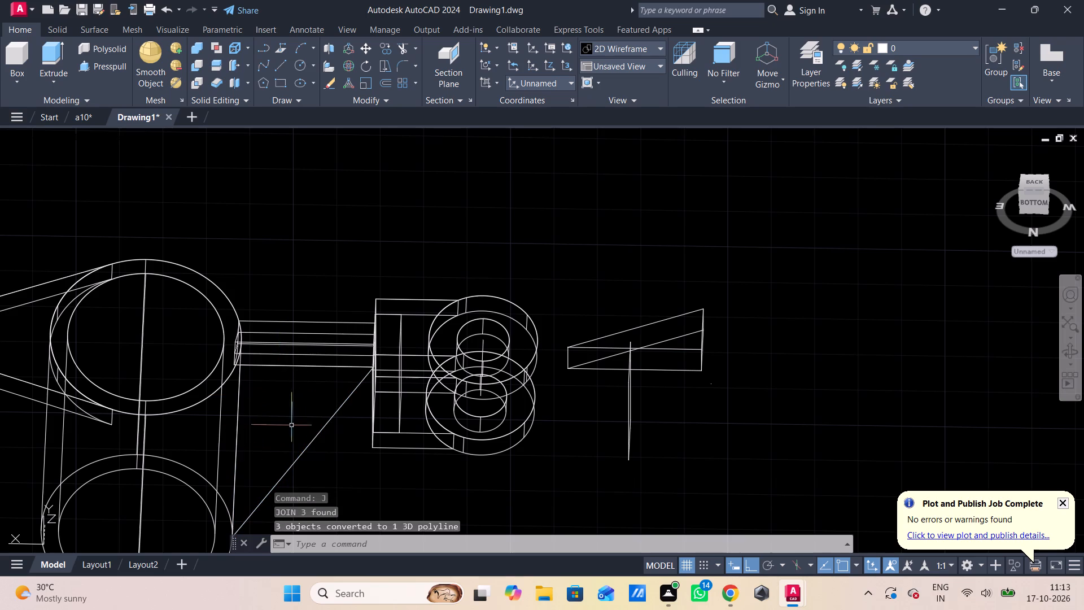
click(324, 426)
key(Escape)
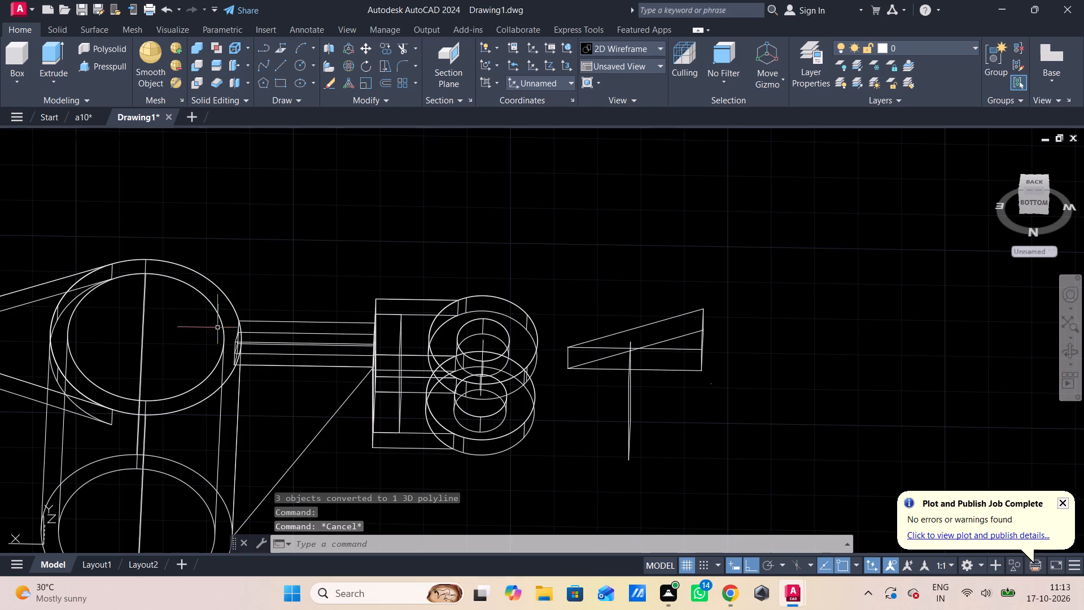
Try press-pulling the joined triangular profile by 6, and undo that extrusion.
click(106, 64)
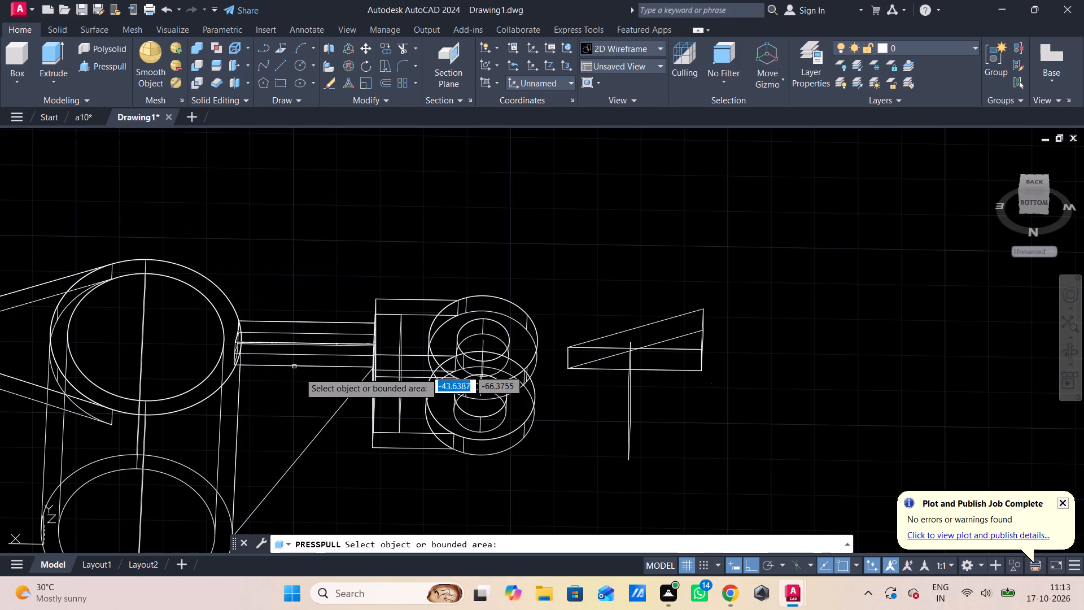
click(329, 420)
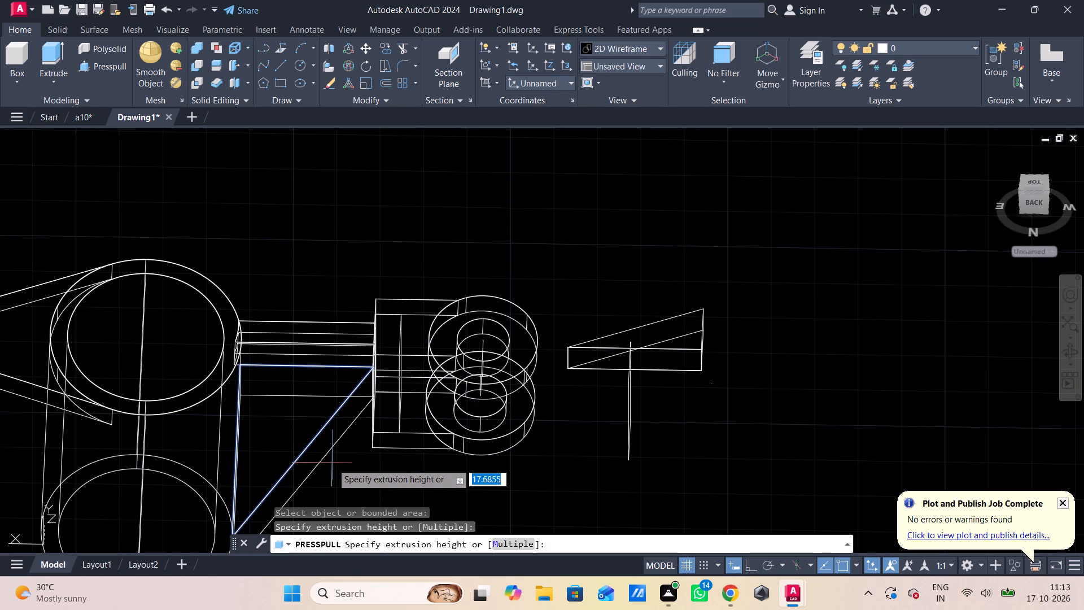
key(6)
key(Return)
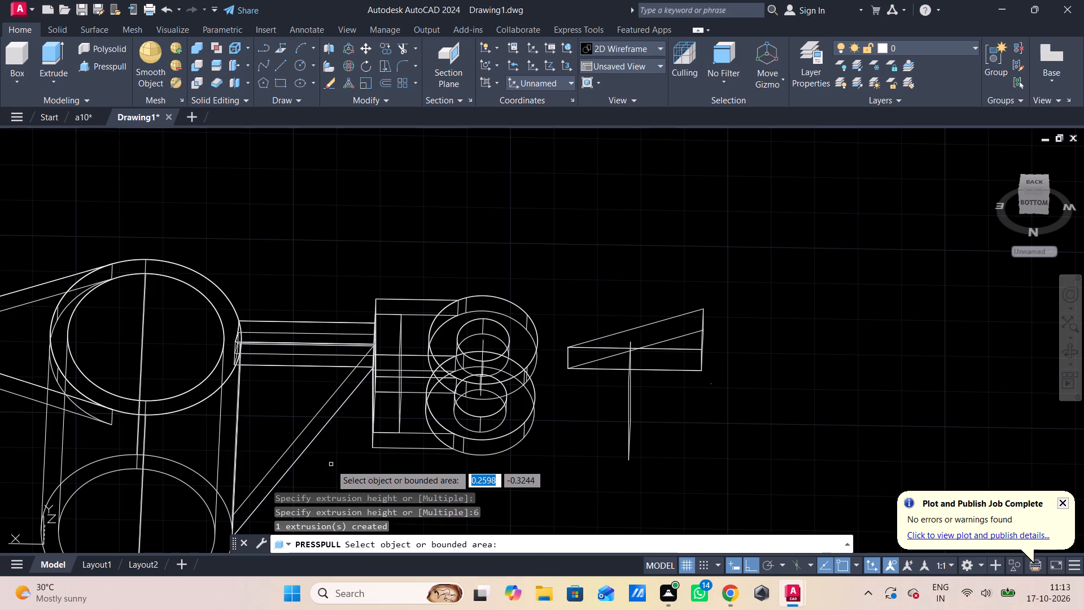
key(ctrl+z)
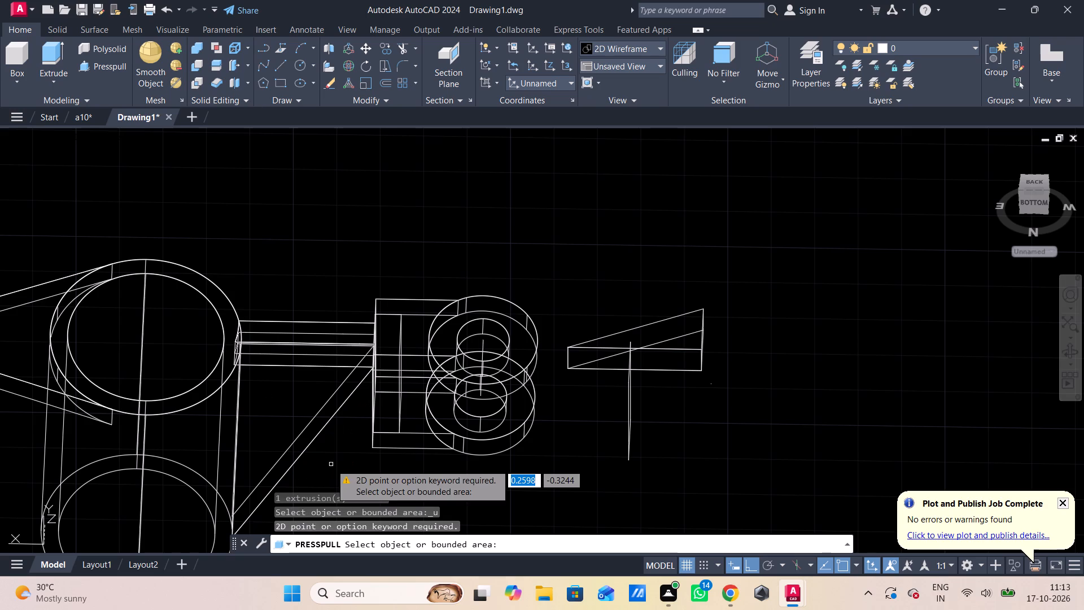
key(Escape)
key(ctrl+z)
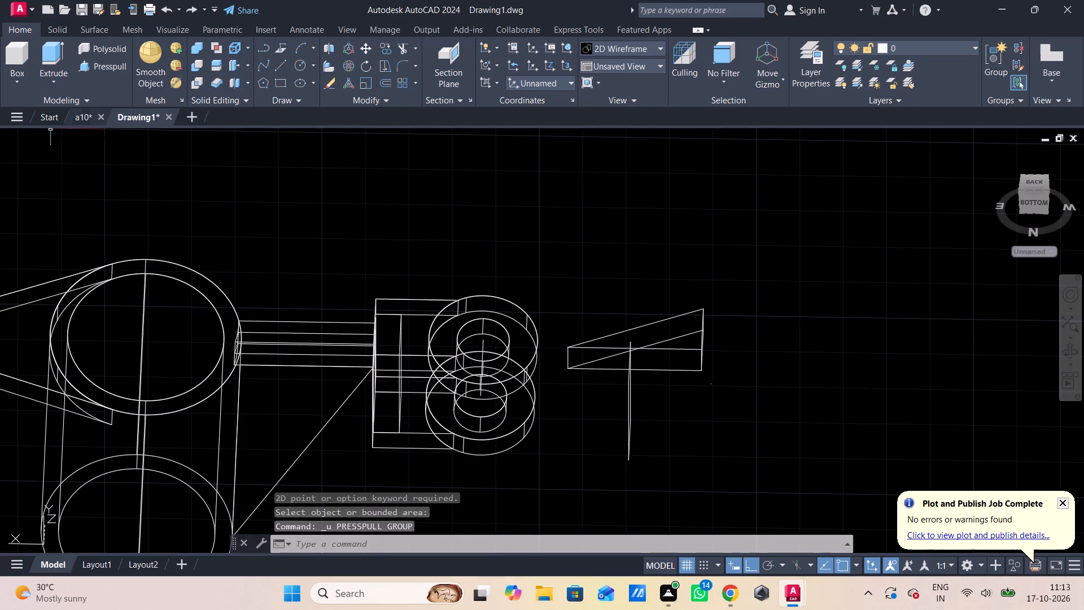
Switch the visual style to Shades of Gray.
click(86, 137)
click(117, 259)
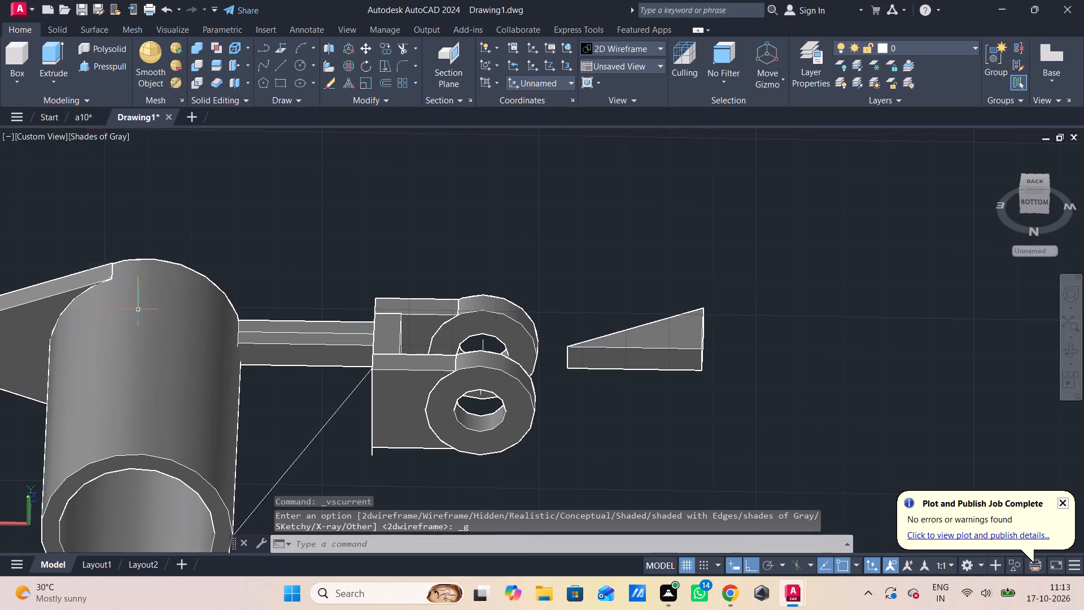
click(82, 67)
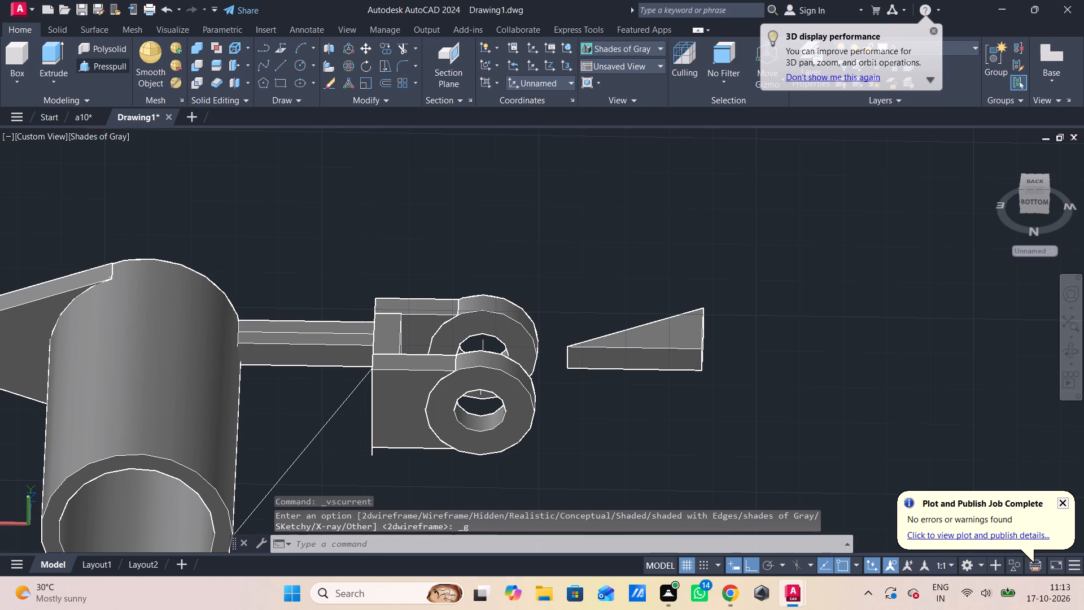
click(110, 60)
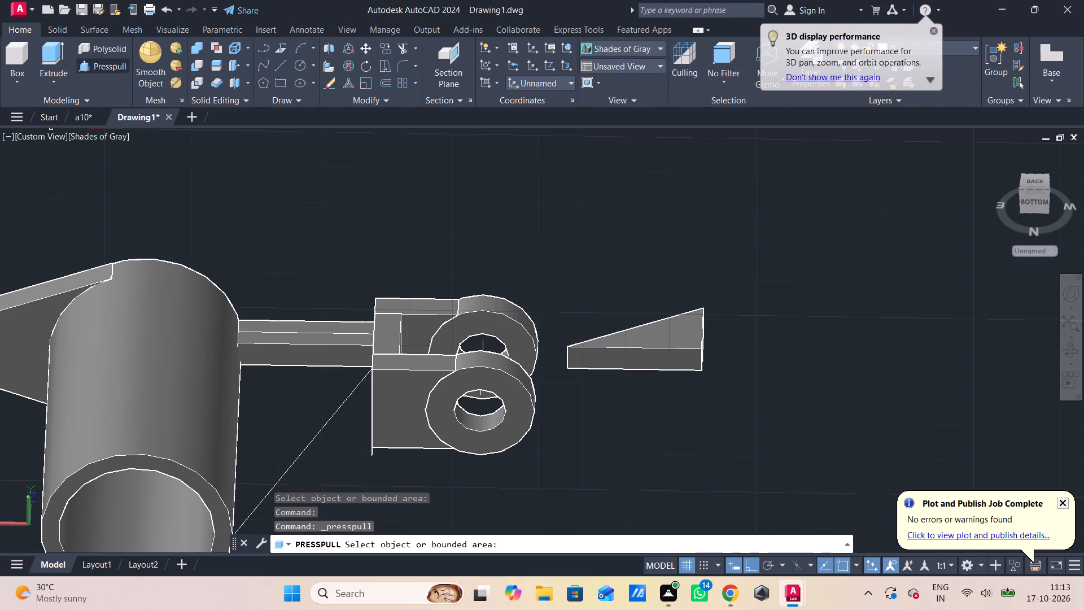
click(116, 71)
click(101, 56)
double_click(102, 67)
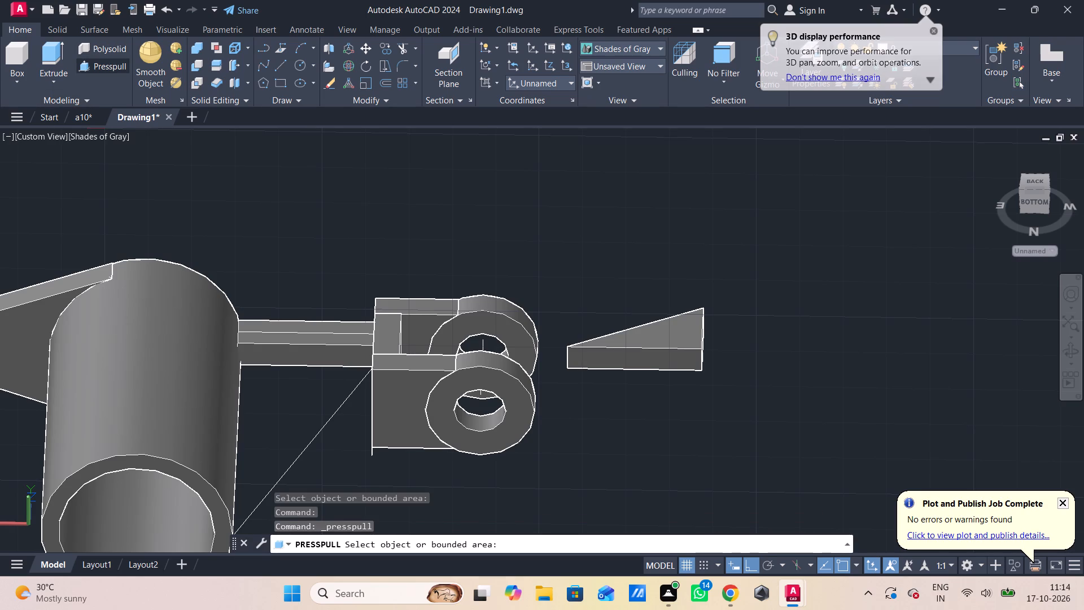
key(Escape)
Press-pull the triangular profile between the tube, bar and lug block by -6 to form the rib.
click(112, 62)
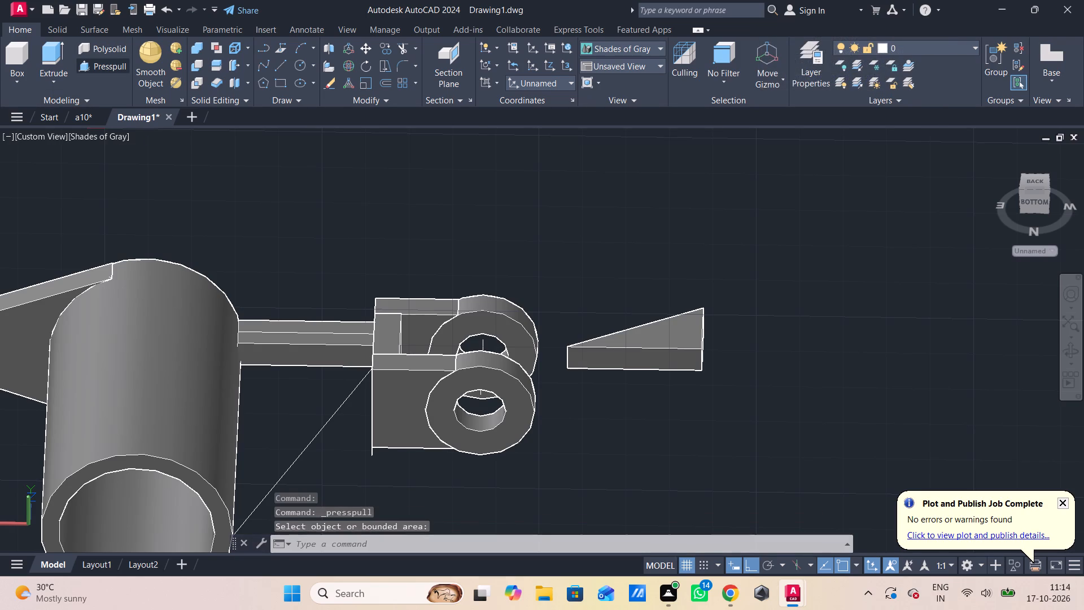
click(315, 435)
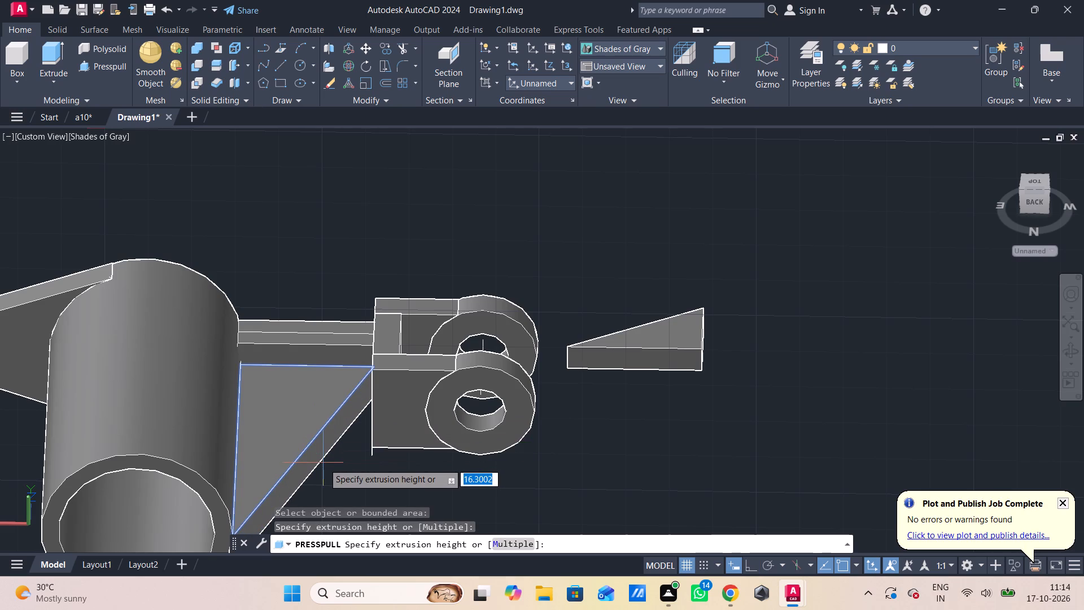
key(minus)
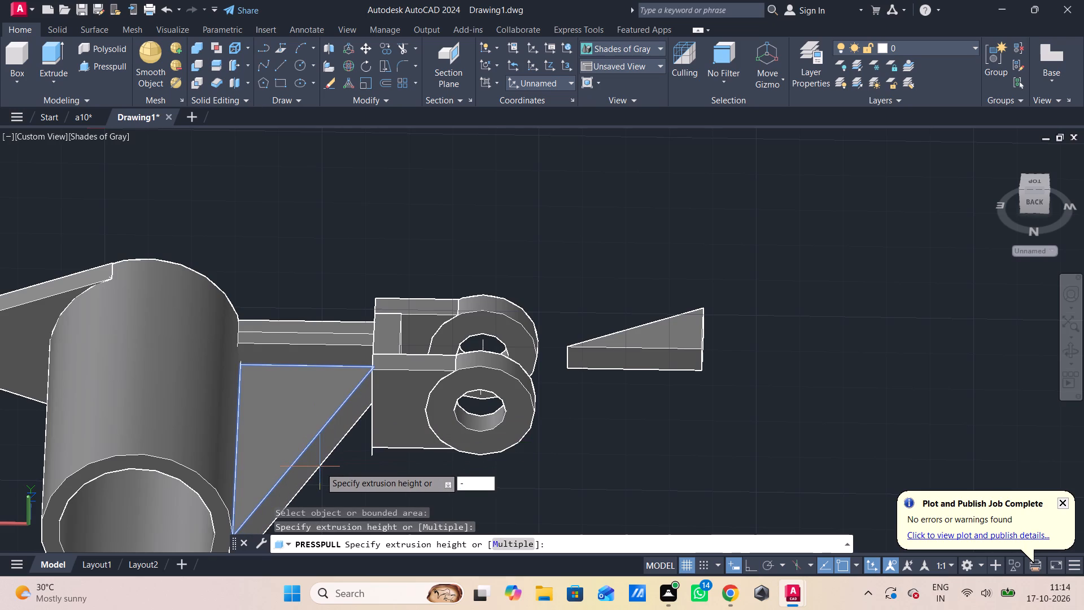
key(6)
key(Return)
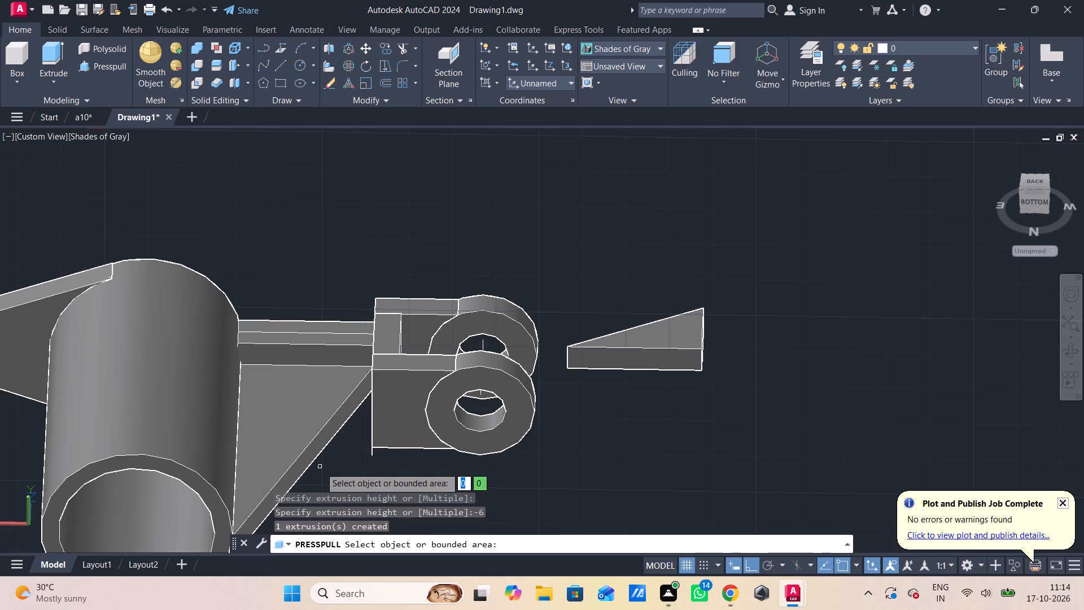
shift+middle_drag(350, 478, 492, 480)
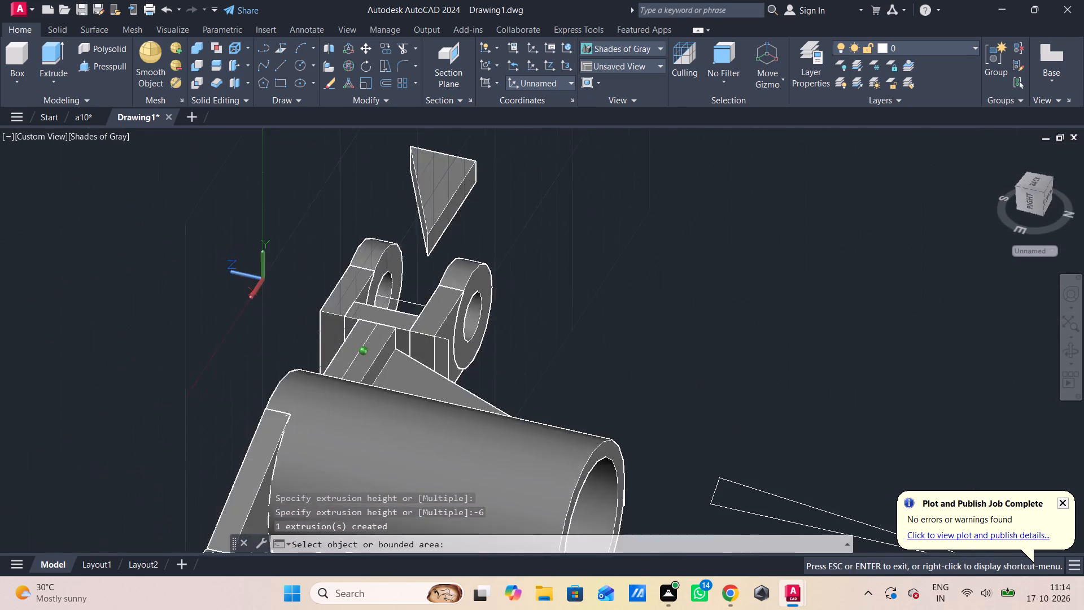
shift+middle_drag(492, 480, 605, 478)
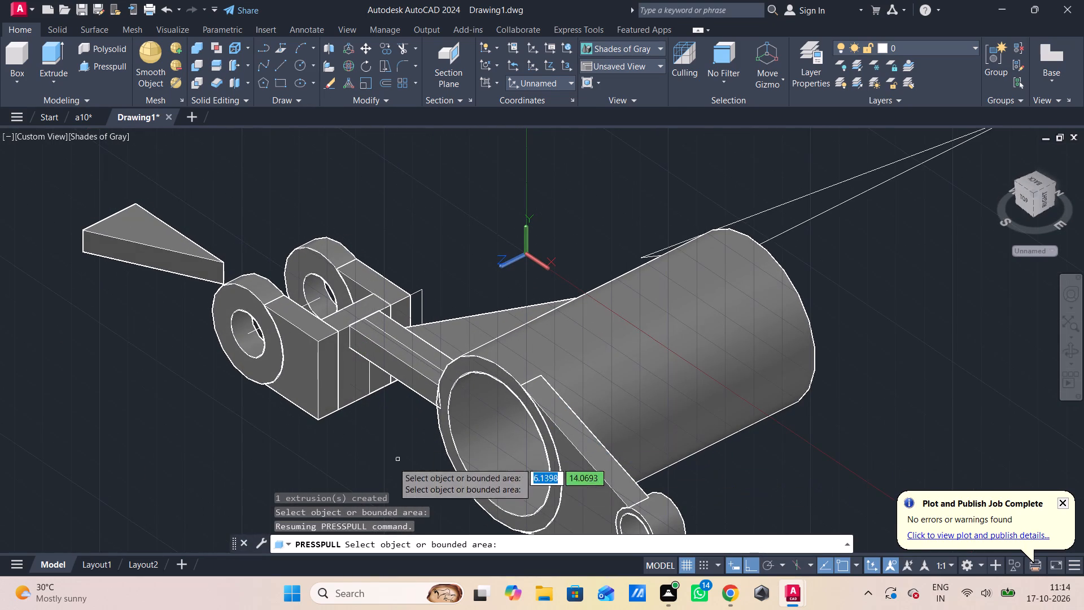
key(Escape)
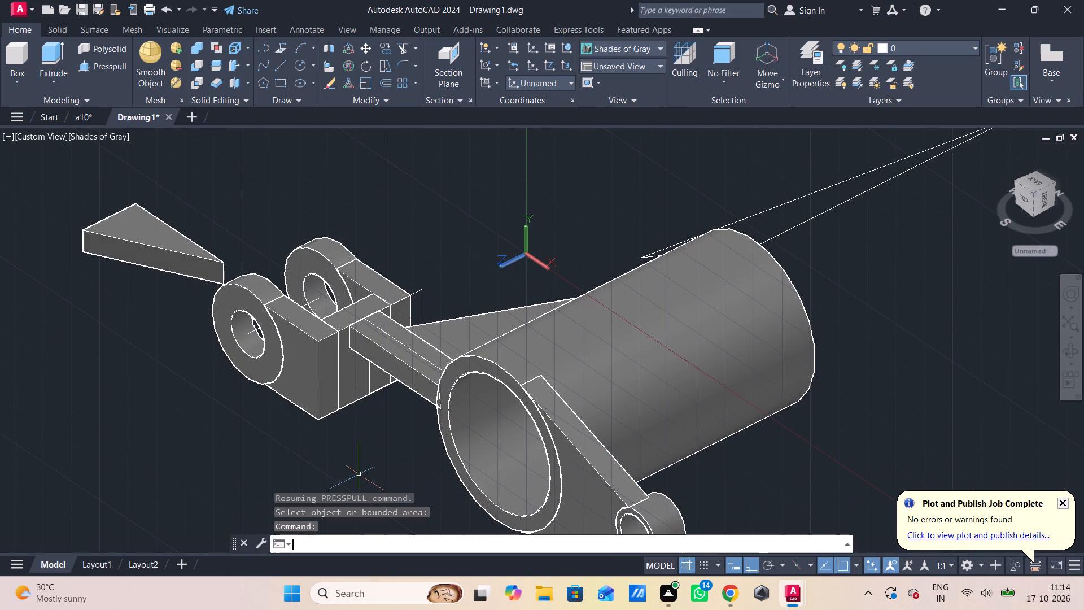
Examine from several directions how the new rib meets the bar, lug block and tube.
shift+middle_drag(359, 474, 426, 491)
shift+middle_drag(390, 447, 450, 461)
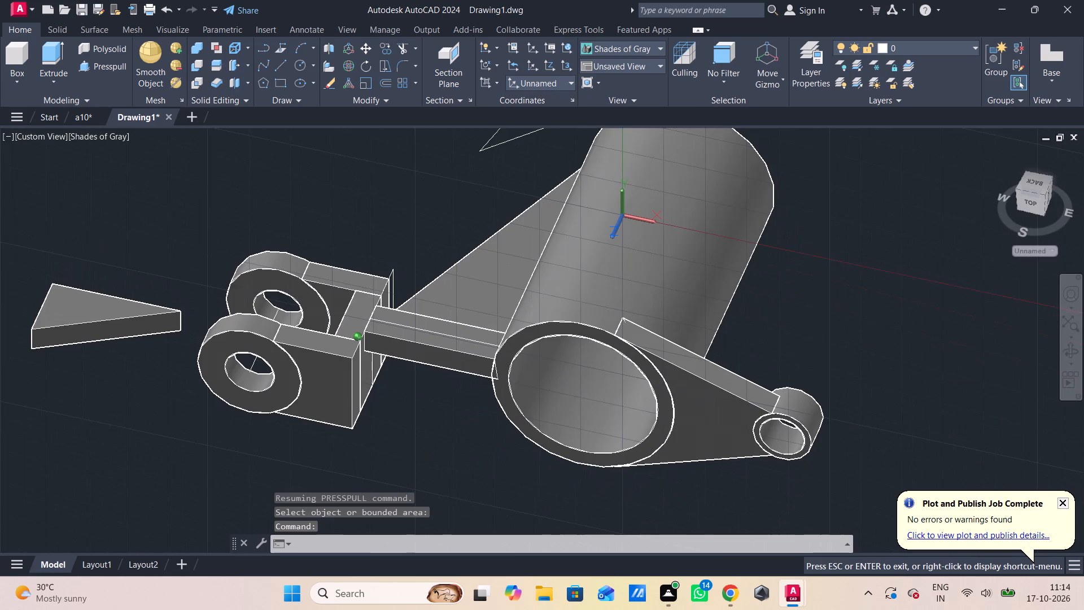
shift+middle_drag(450, 461, 454, 449)
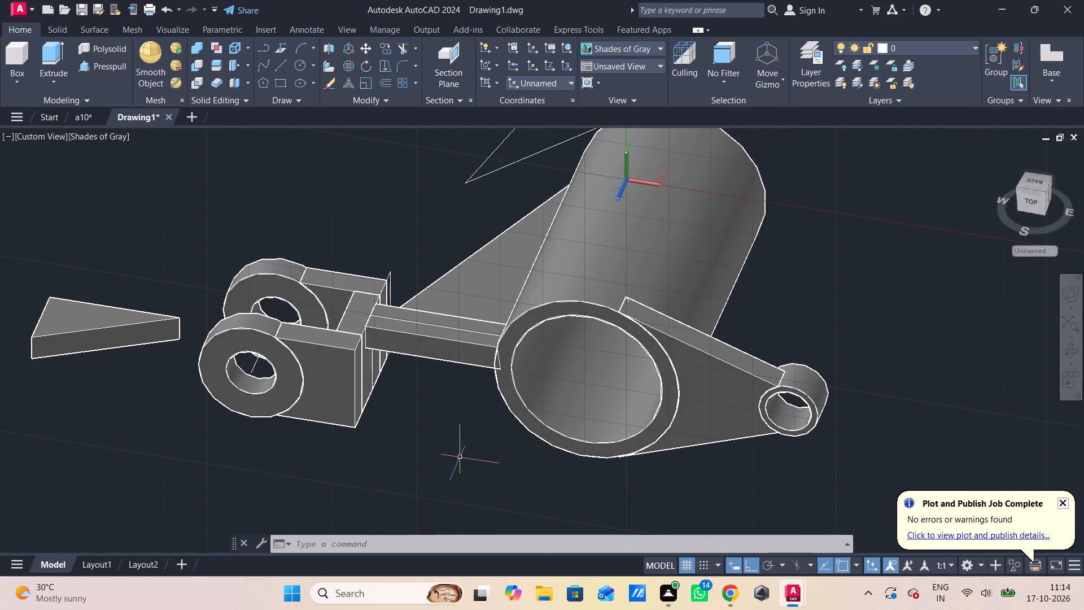
shift+middle_drag(460, 457, 519, 432)
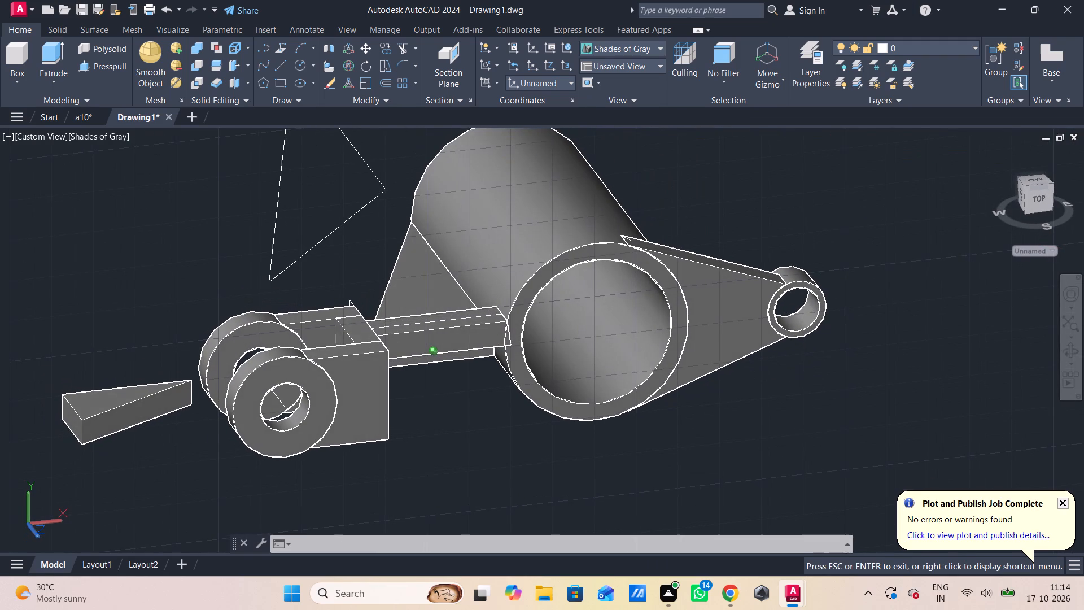
shift+middle_drag(519, 432, 541, 432)
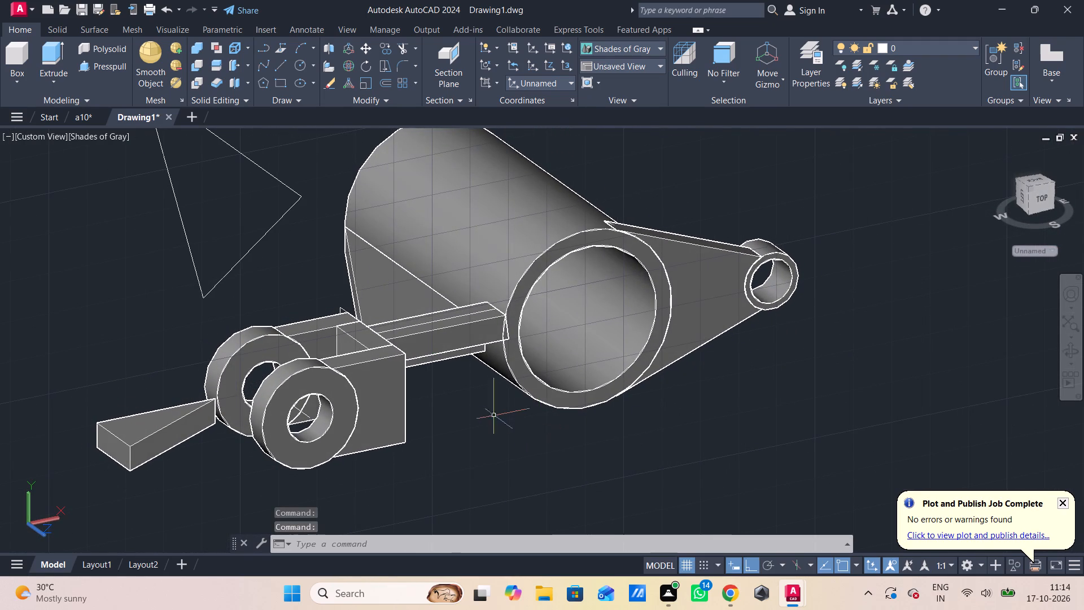
shift+middle_drag(478, 406, 477, 404)
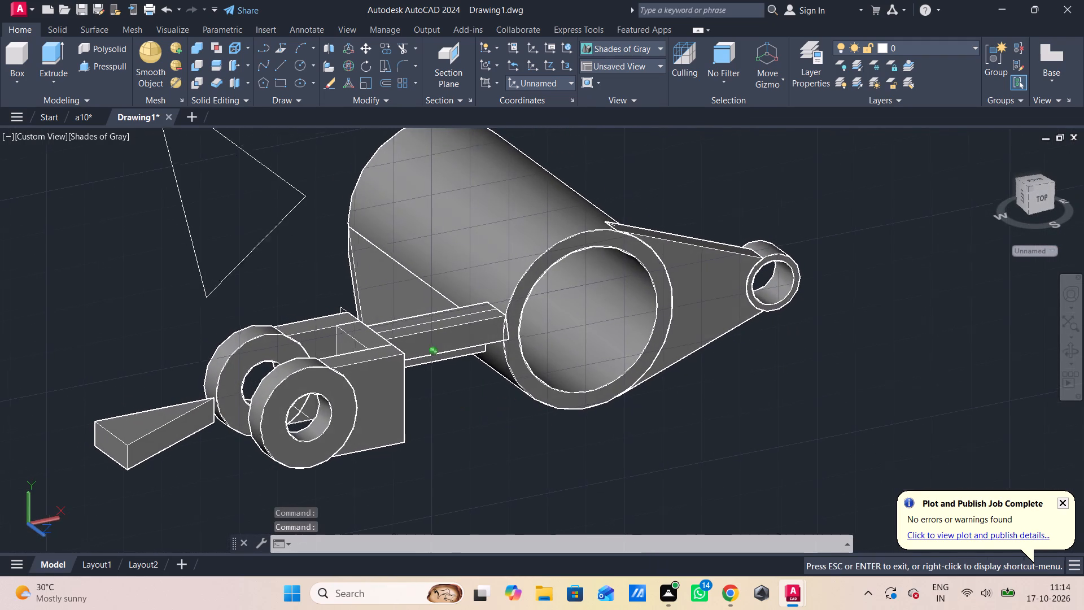
shift+middle_drag(477, 404, 383, 412)
shift+middle_drag(407, 427, 446, 430)
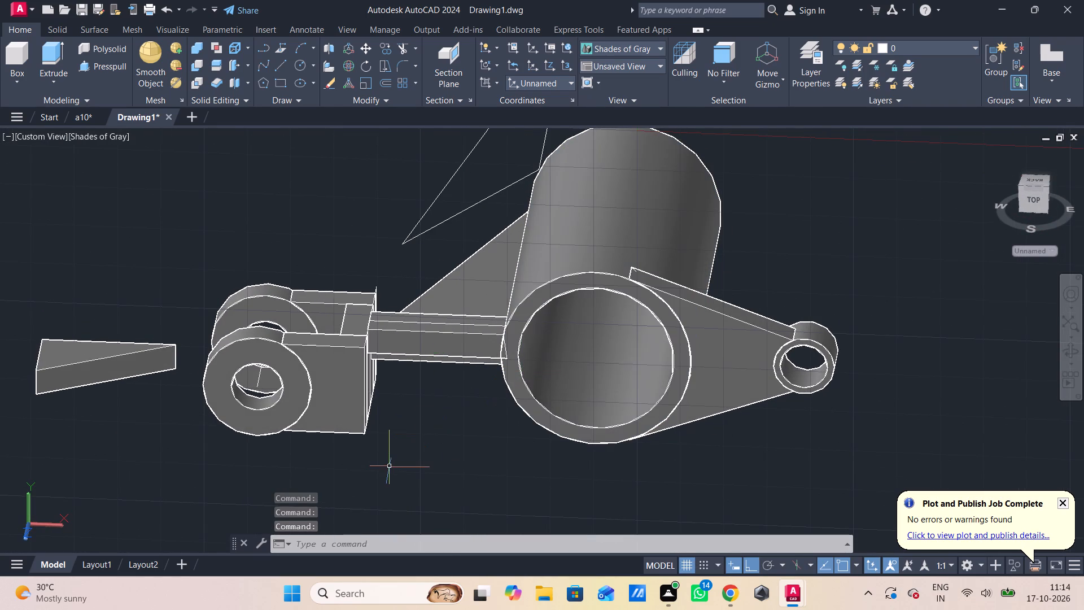
shift+middle_drag(399, 443, 430, 442)
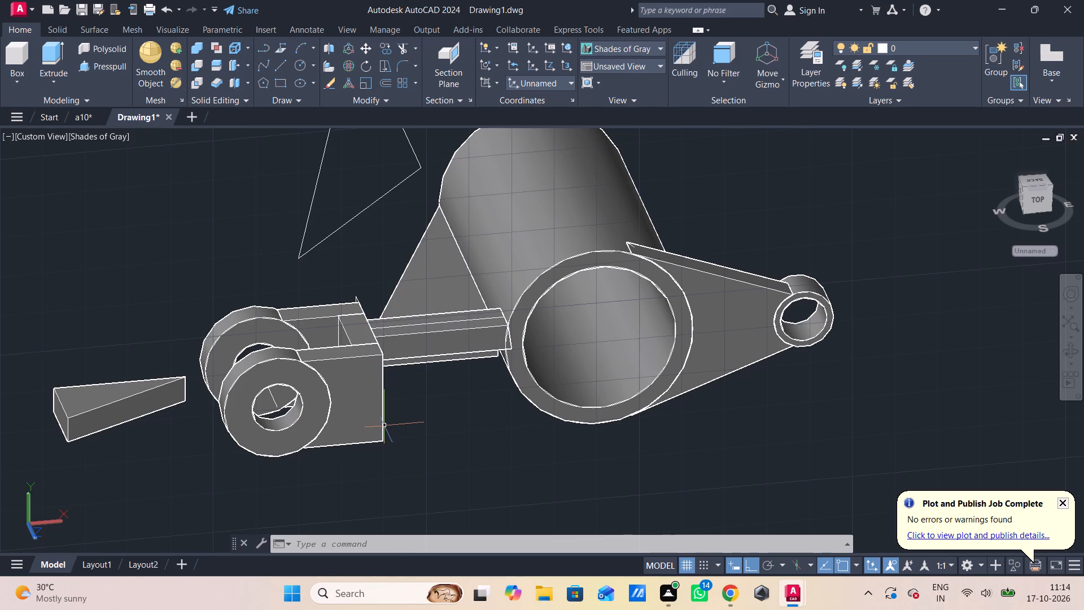
shift+middle_drag(421, 381, 422, 381)
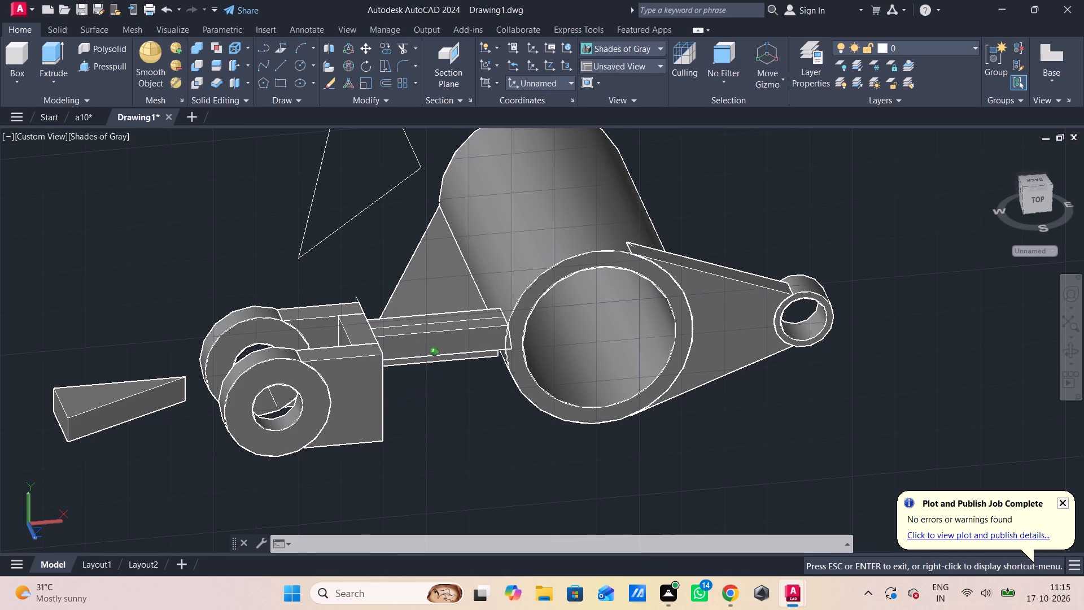
shift+middle_drag(422, 381, 457, 365)
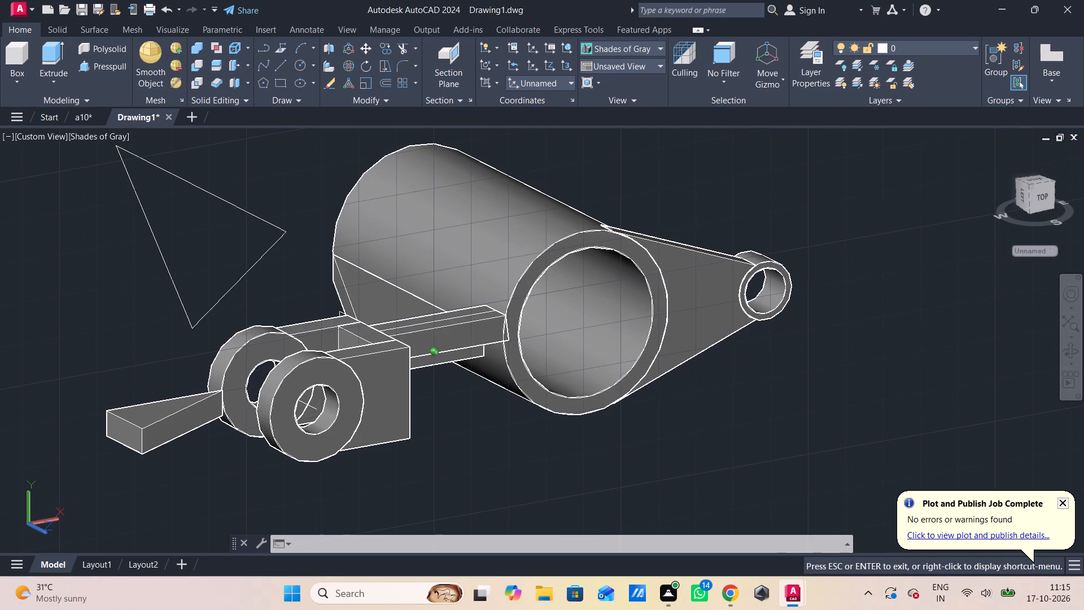
shift+middle_drag(457, 365, 457, 361)
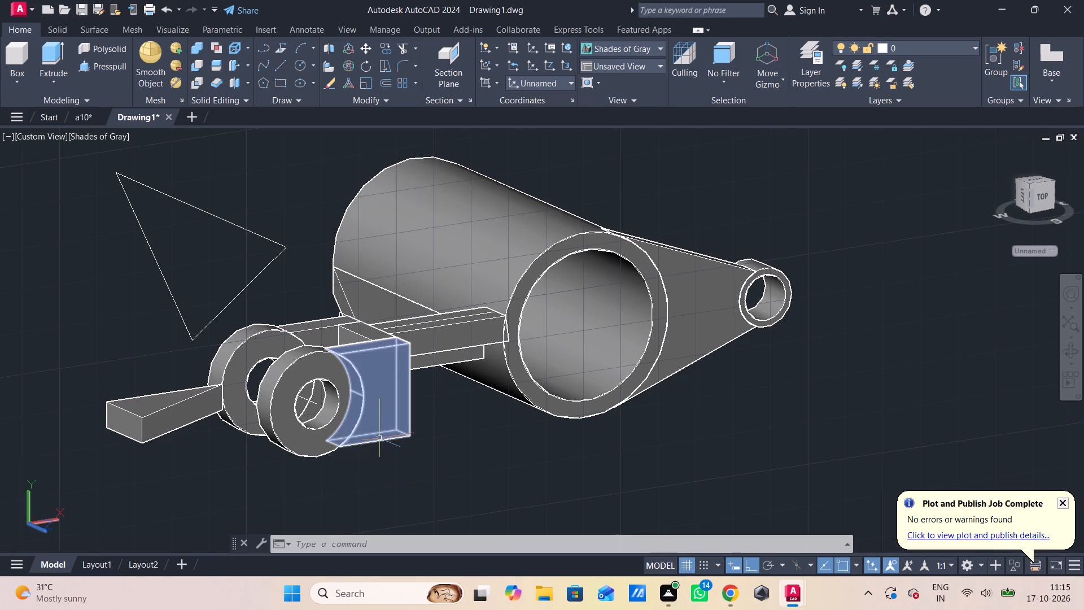
Press-pull the rib's narrow face beneath the bar out to the bar's lower front corner at the tube wall.
click(94, 67)
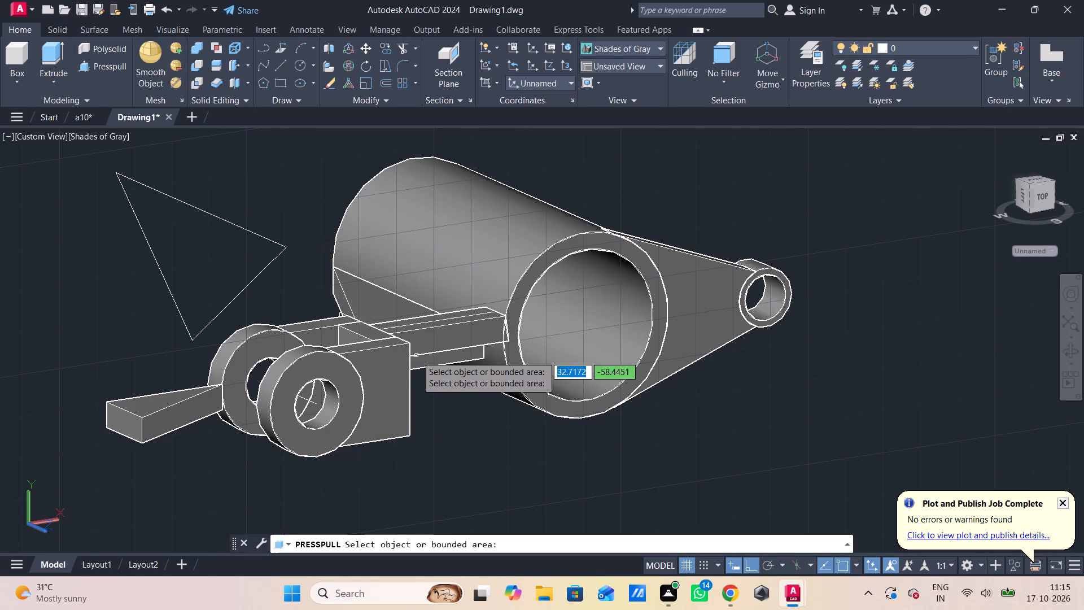
click(428, 366)
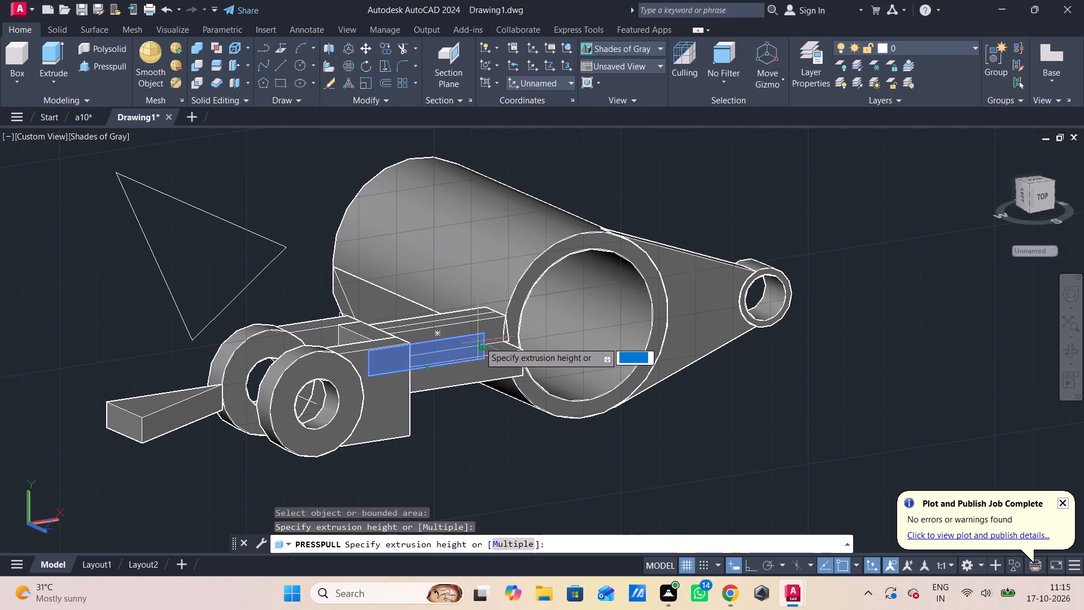
scroll(493, 337, up, 2)
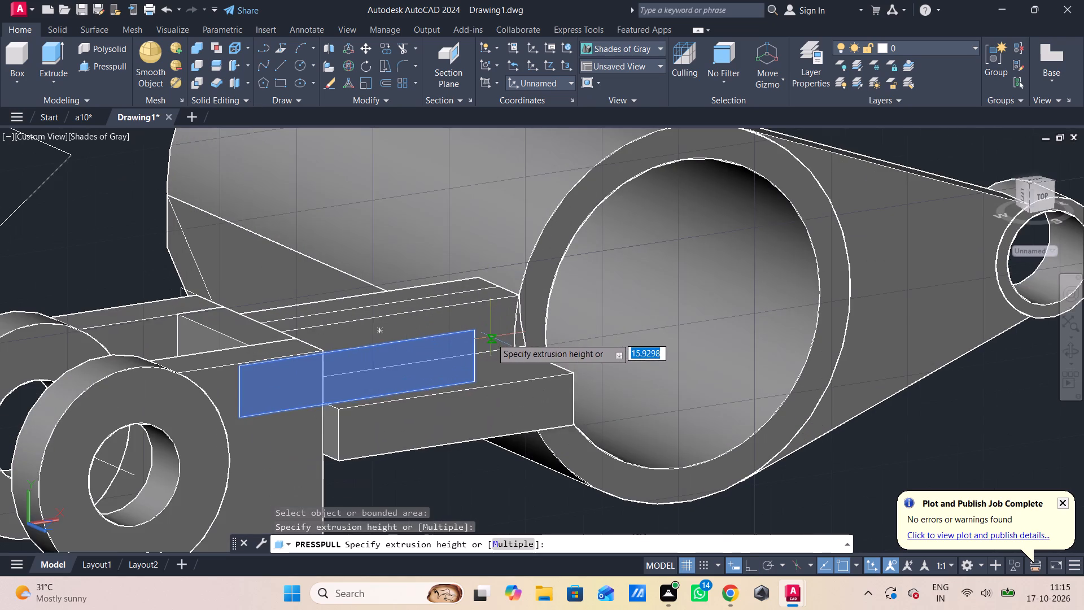
scroll(514, 348, up, 3)
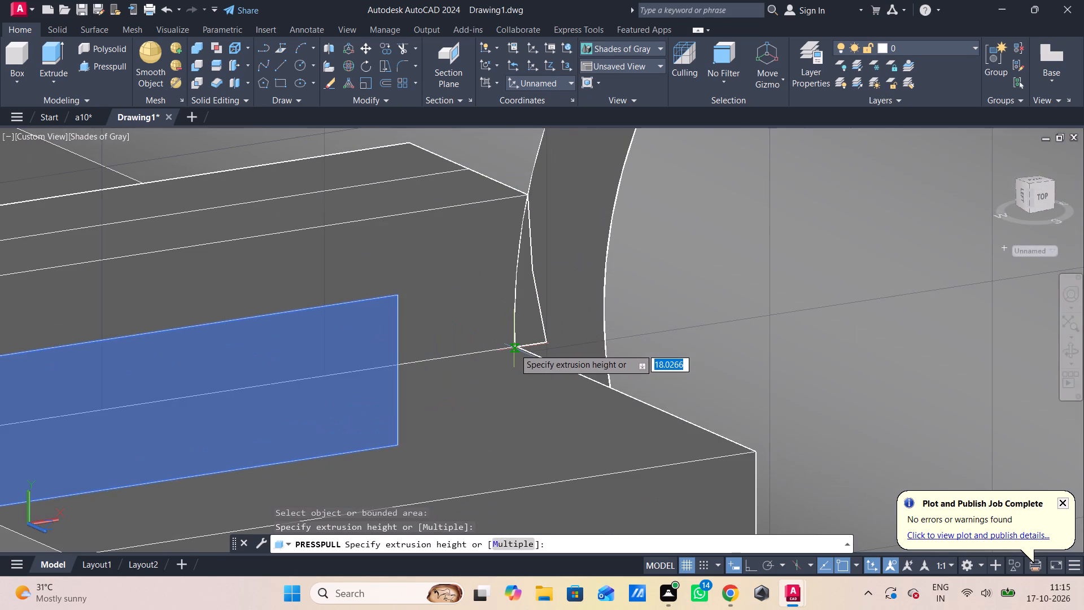
click(514, 348)
scroll(493, 411, down, 3)
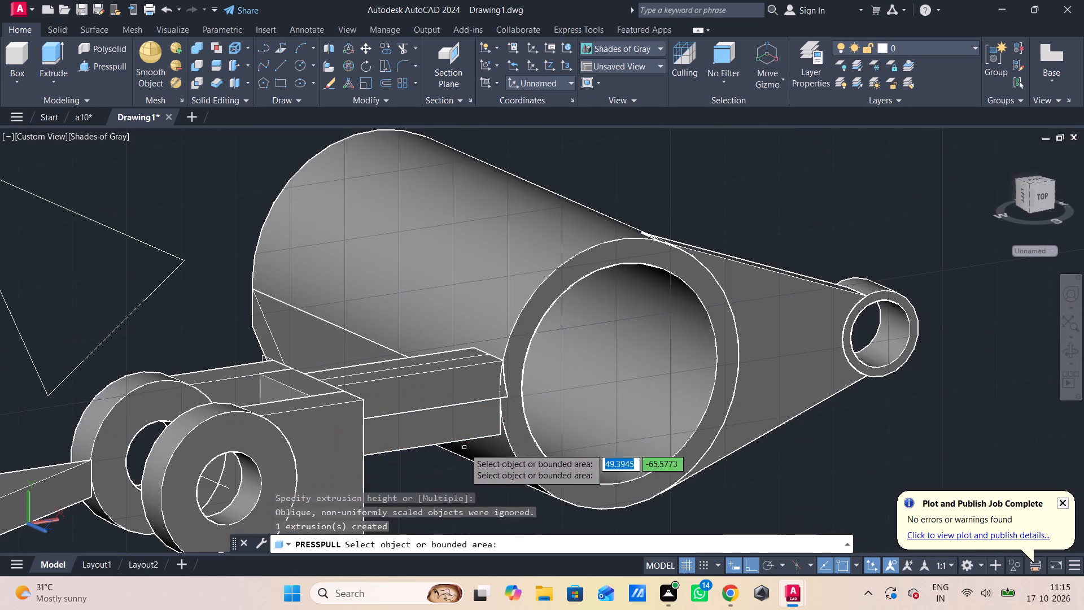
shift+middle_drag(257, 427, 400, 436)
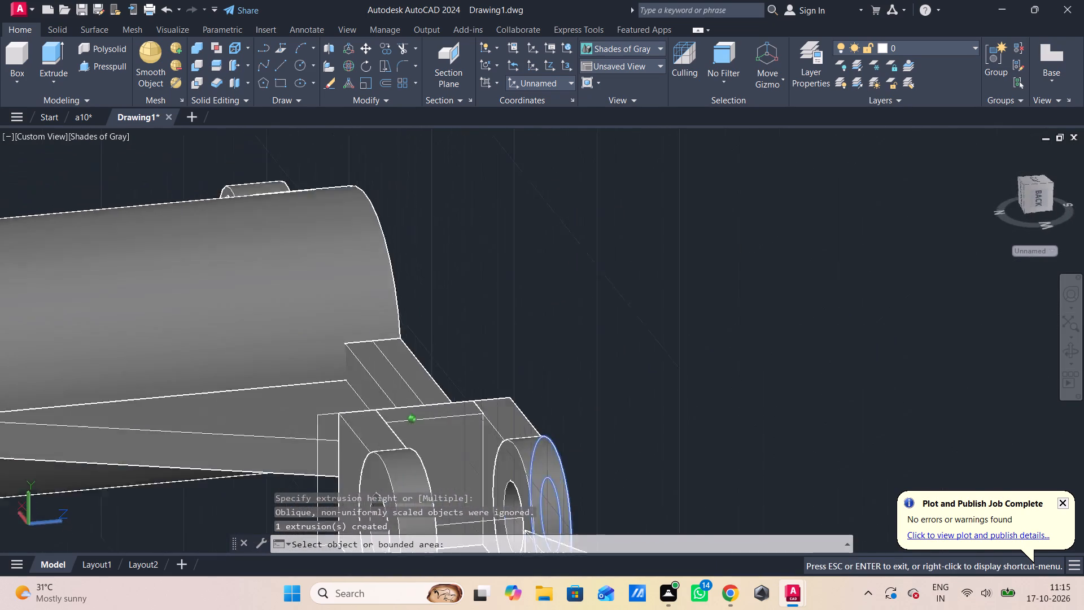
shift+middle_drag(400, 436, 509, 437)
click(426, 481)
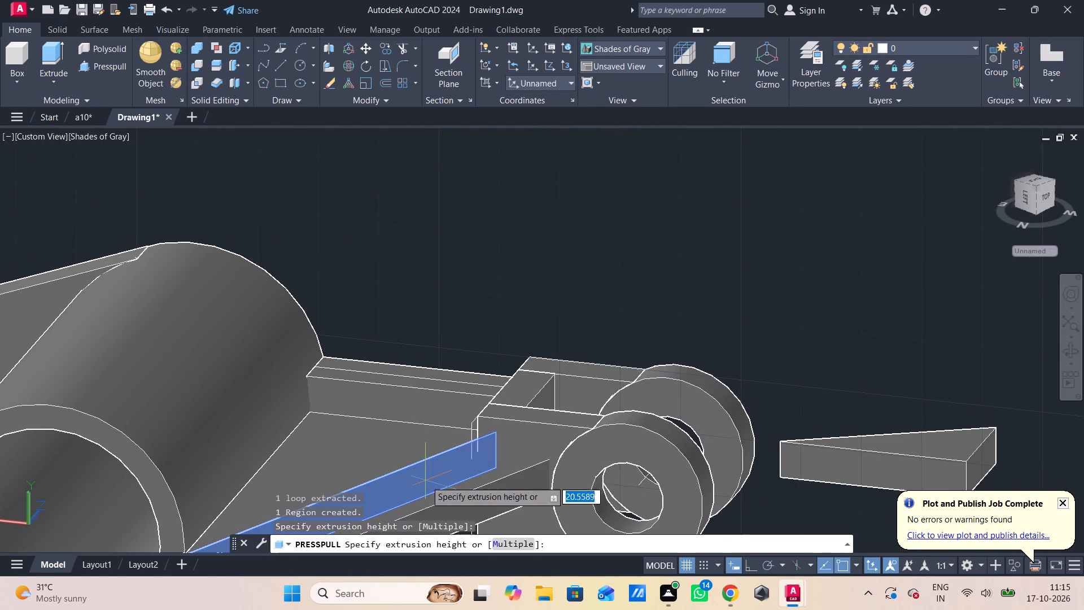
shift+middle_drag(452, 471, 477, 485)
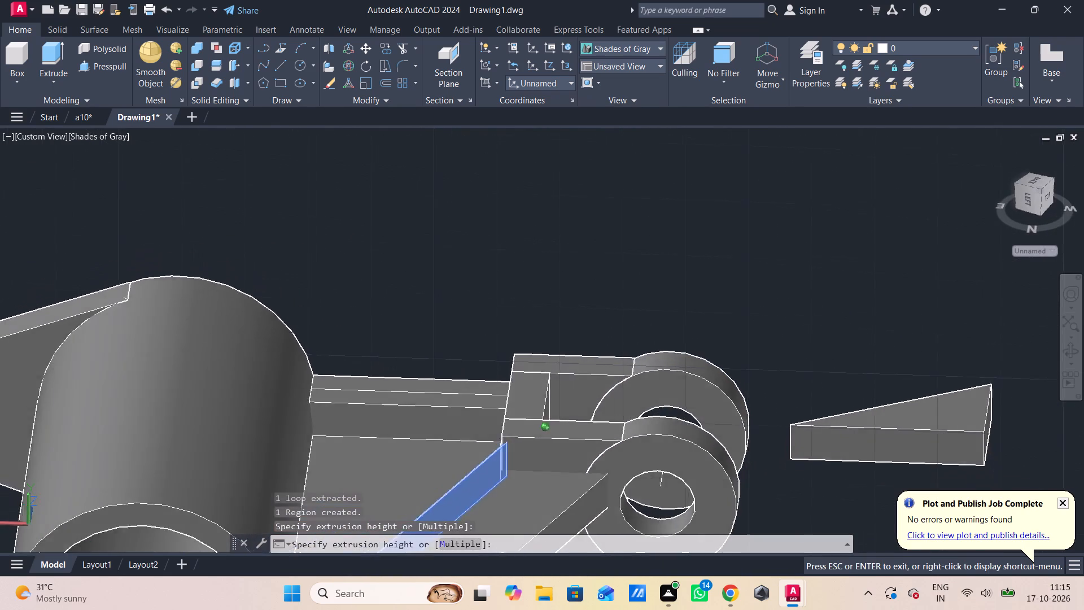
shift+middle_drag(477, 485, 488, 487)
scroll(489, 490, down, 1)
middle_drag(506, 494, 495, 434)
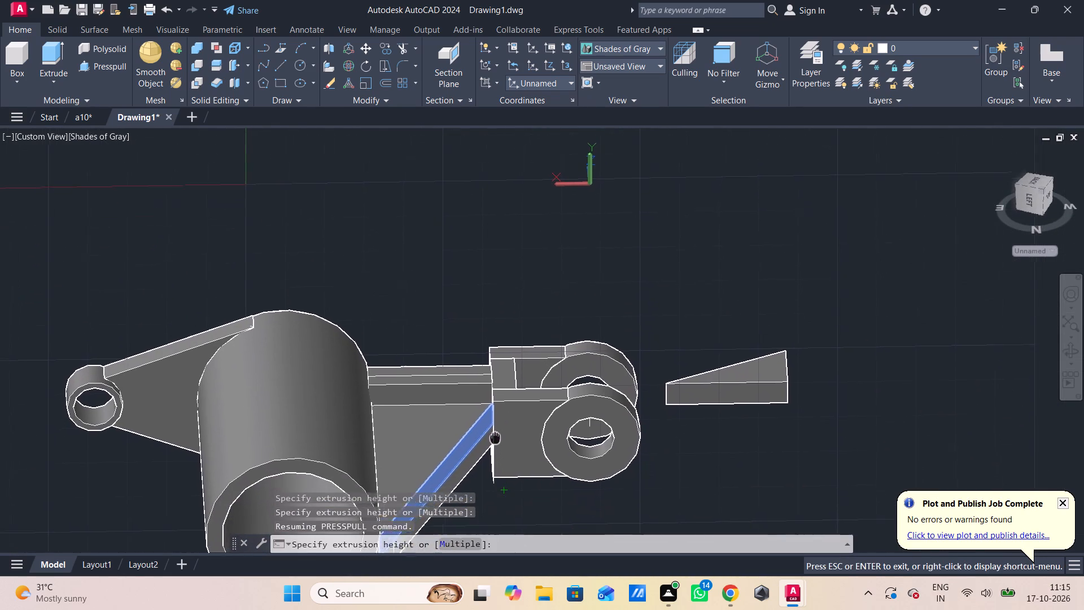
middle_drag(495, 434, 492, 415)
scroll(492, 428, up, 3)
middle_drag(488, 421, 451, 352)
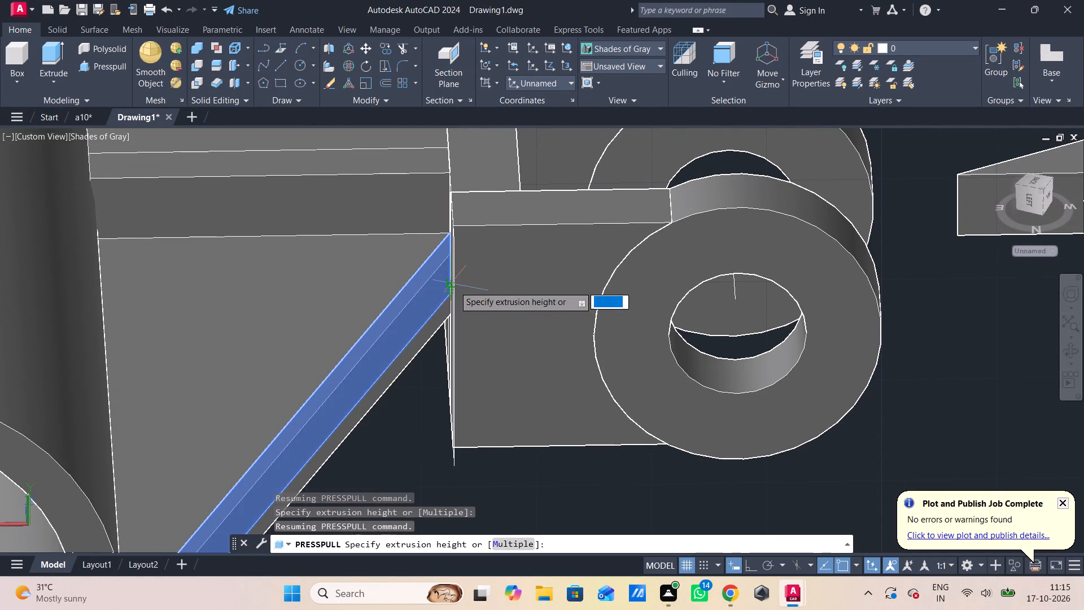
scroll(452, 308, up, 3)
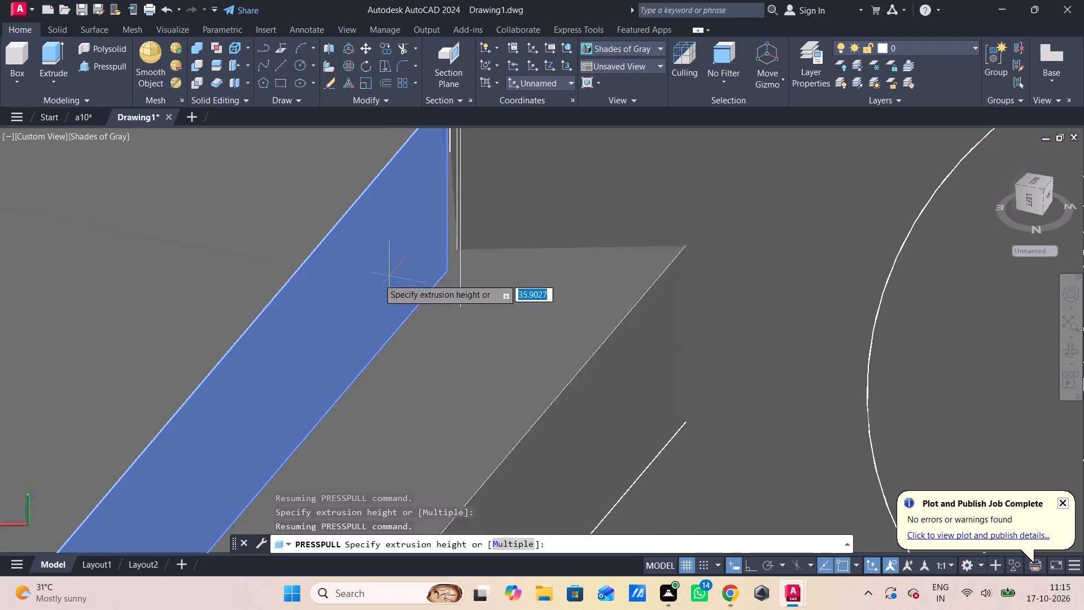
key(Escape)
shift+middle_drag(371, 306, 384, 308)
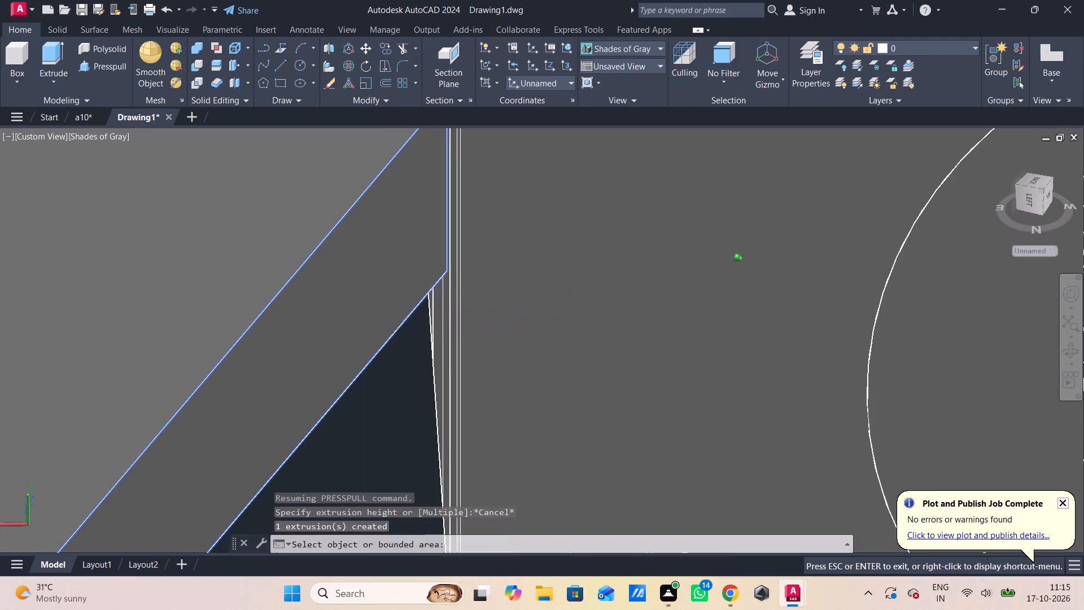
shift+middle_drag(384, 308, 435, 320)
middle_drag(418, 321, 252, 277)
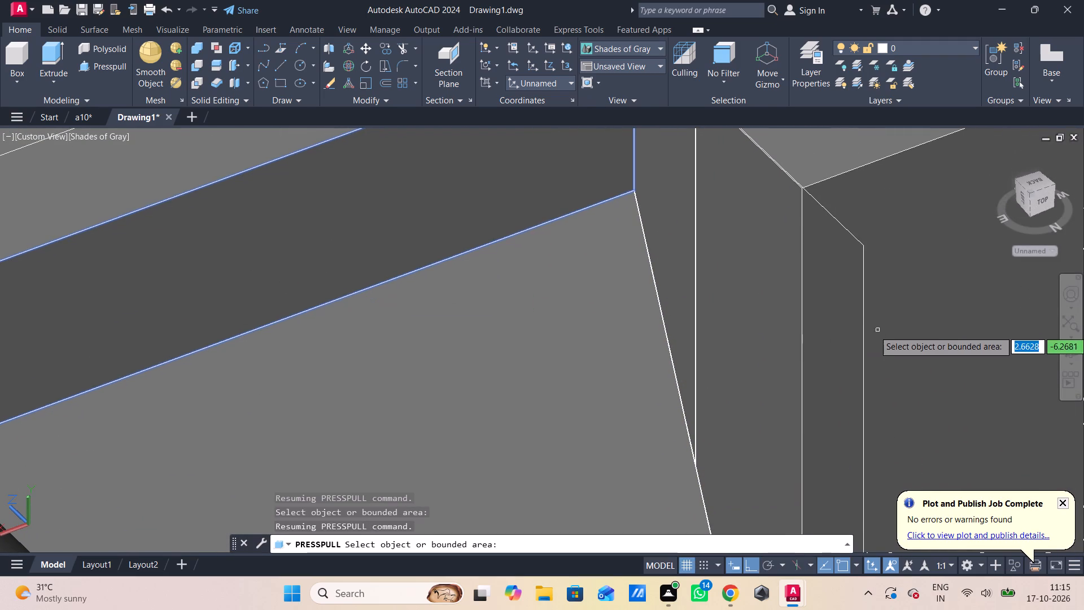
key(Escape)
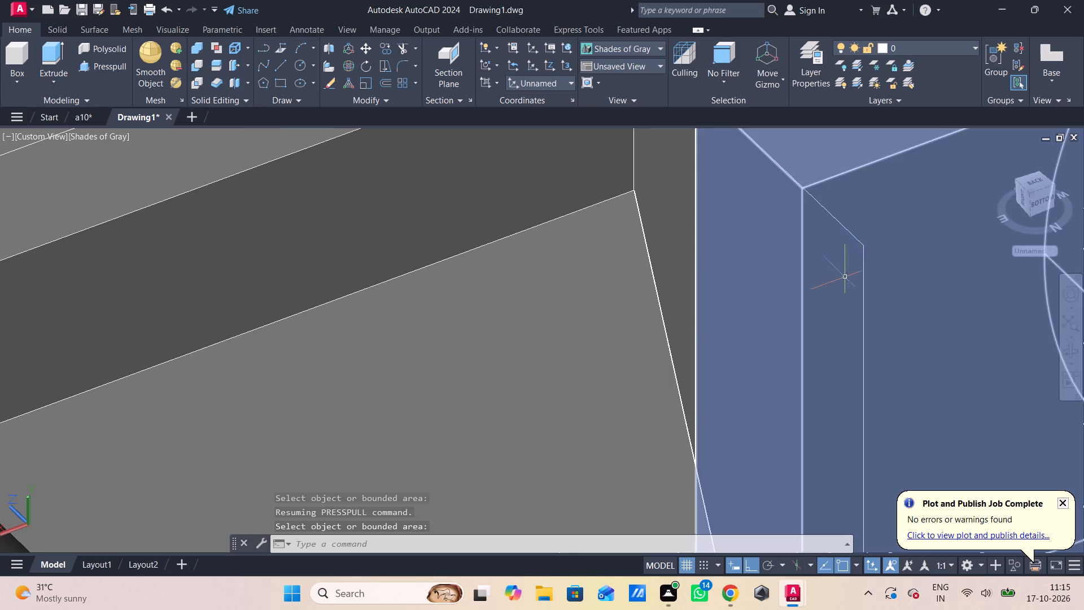
Erase the leftover rectangular outline on the lug block's face at the end of the rib.
shift+middle_drag(856, 286, 792, 293)
shift+middle_drag(584, 318, 522, 340)
scroll(522, 340, up, 1)
scroll(521, 339, down, 1)
shift+middle_drag(521, 339, 550, 351)
middle_drag(544, 351, 643, 242)
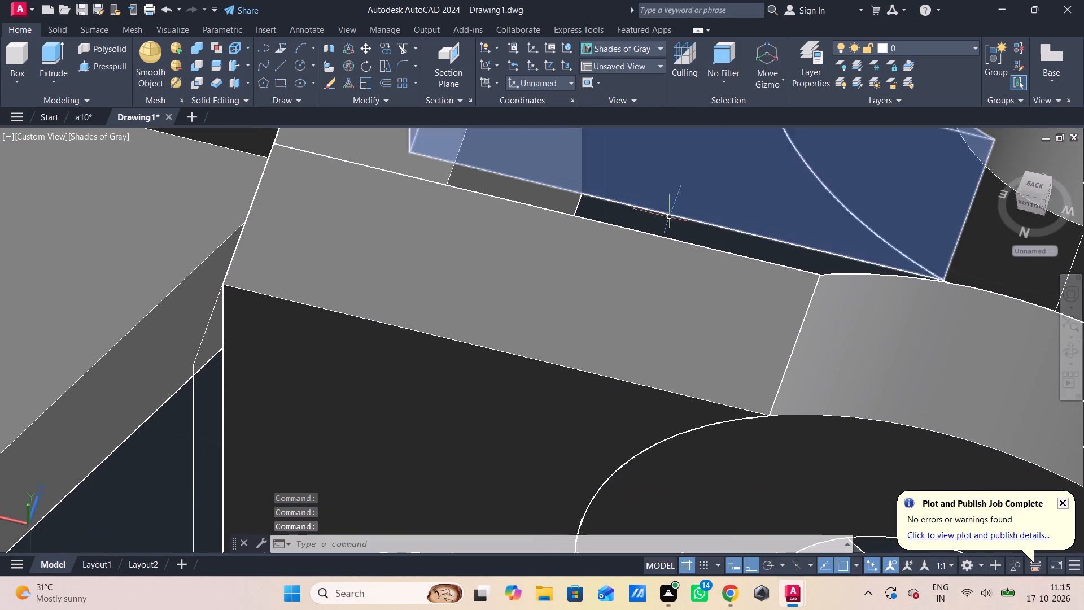
shift+middle_drag(670, 229, 632, 249)
shift+scroll(670, 230, down, 1)
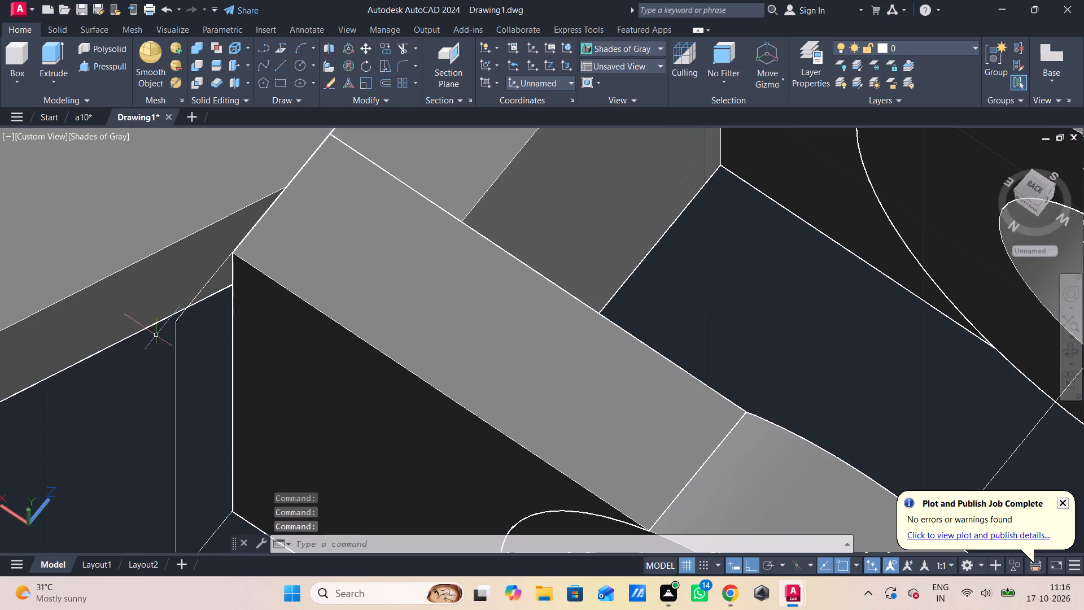
click(175, 337)
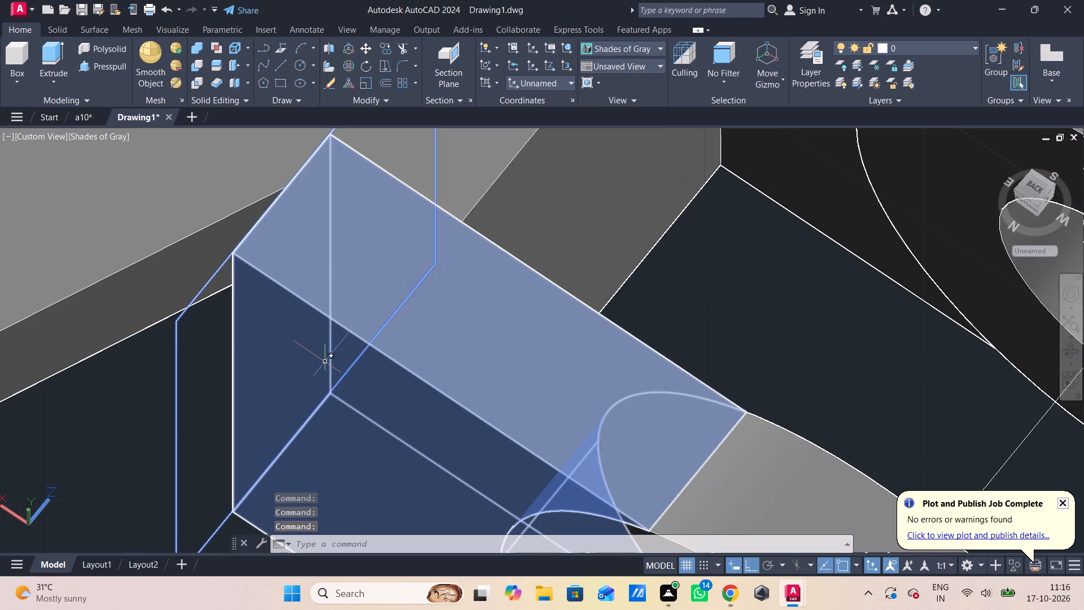
key(Delete)
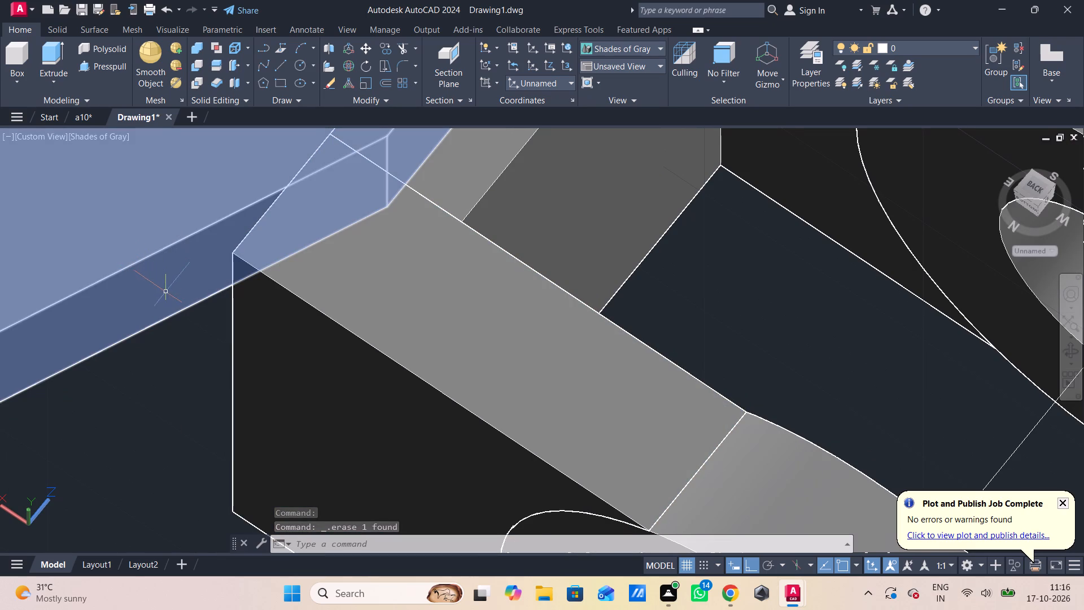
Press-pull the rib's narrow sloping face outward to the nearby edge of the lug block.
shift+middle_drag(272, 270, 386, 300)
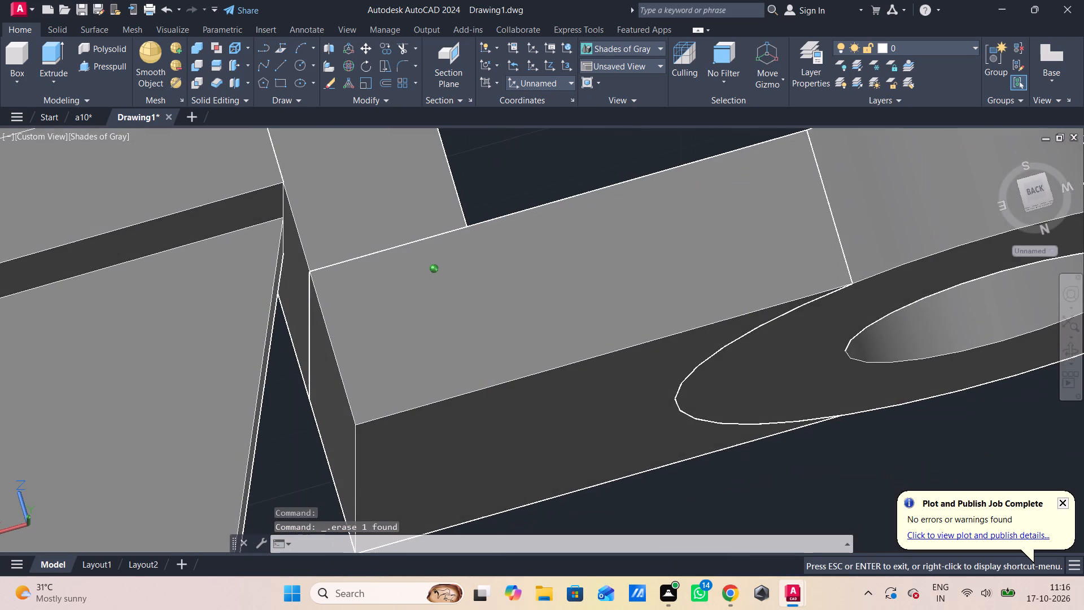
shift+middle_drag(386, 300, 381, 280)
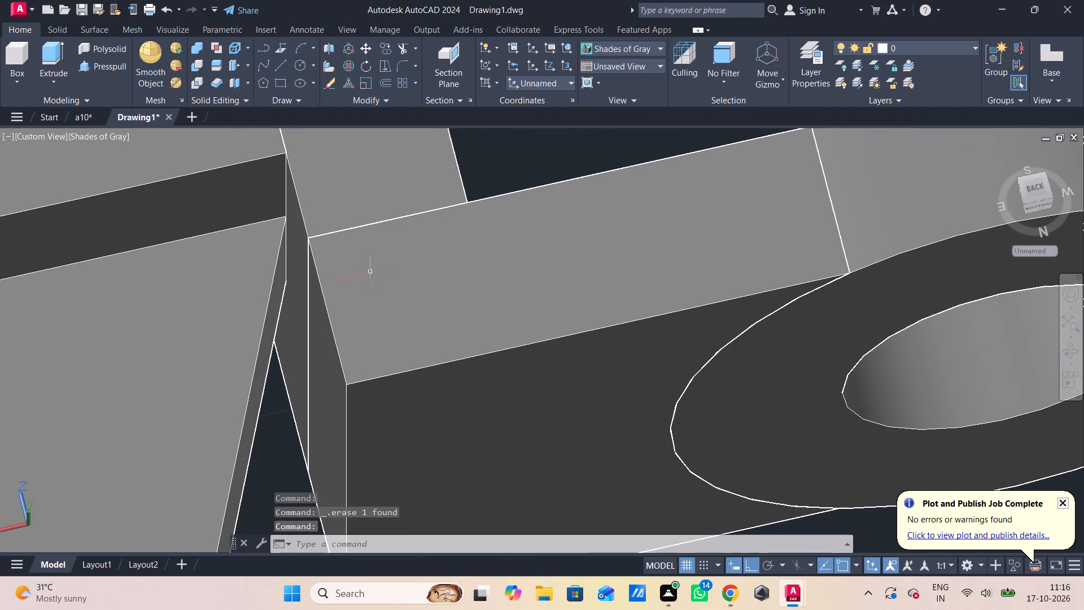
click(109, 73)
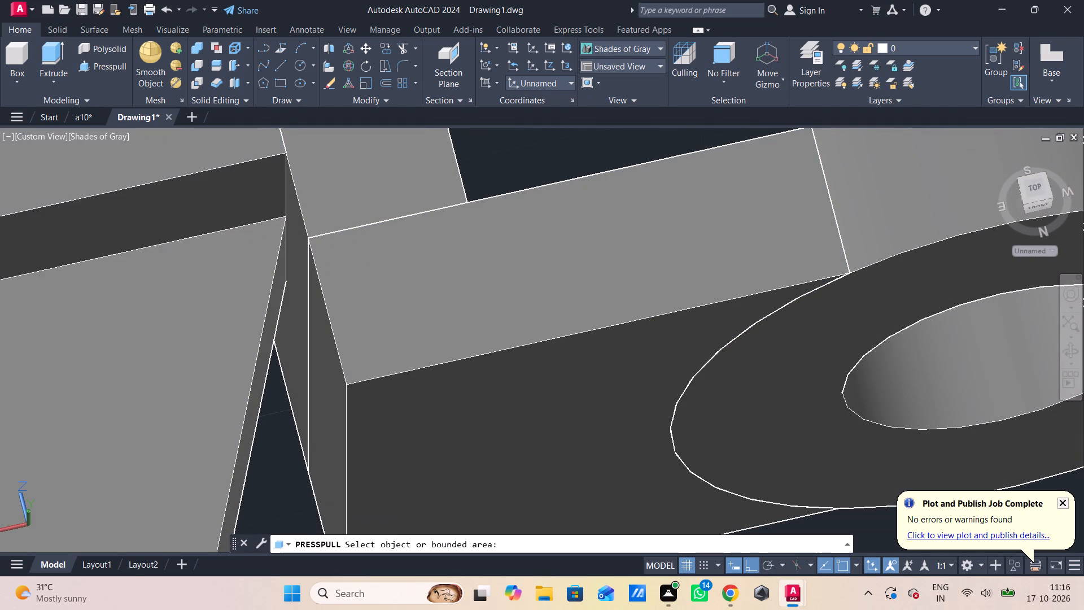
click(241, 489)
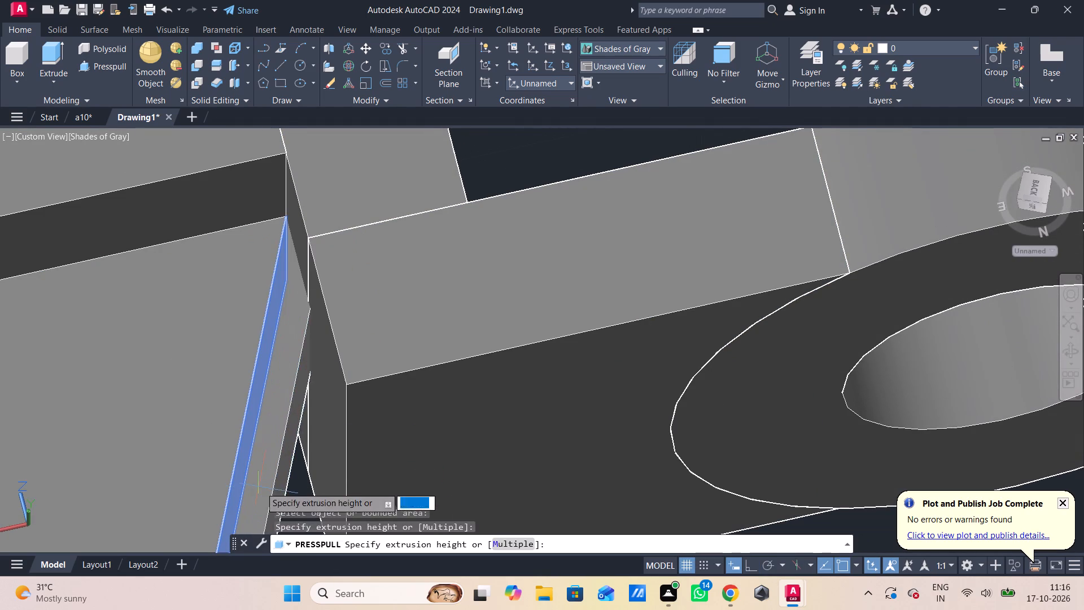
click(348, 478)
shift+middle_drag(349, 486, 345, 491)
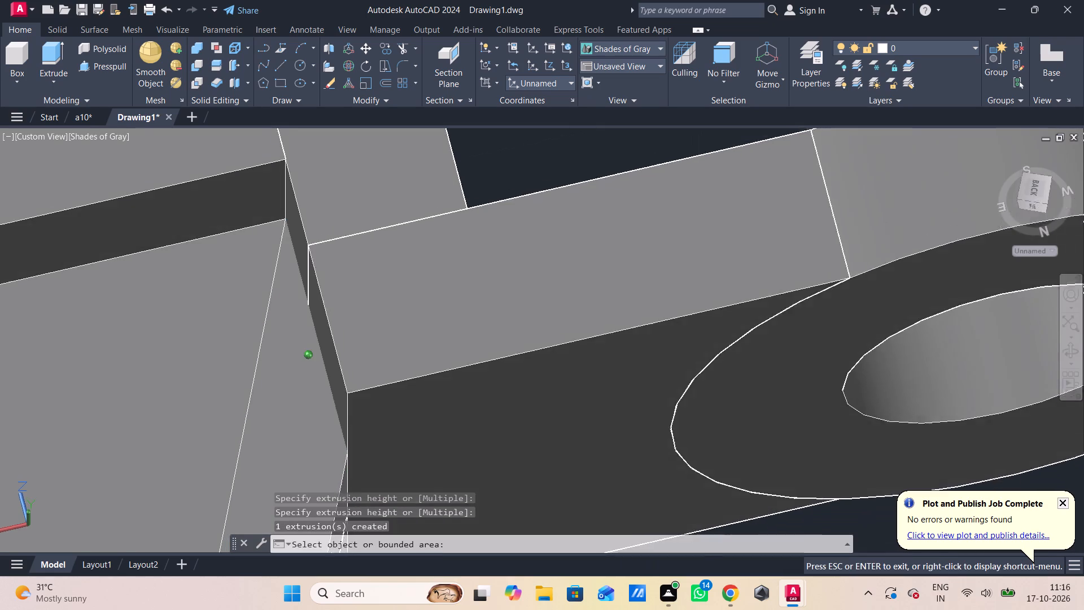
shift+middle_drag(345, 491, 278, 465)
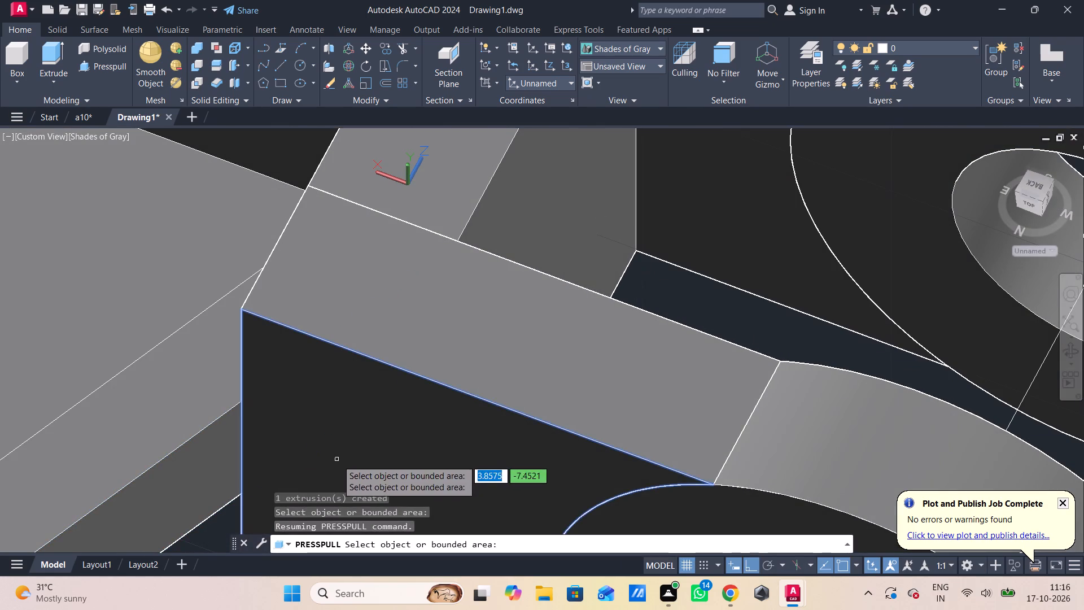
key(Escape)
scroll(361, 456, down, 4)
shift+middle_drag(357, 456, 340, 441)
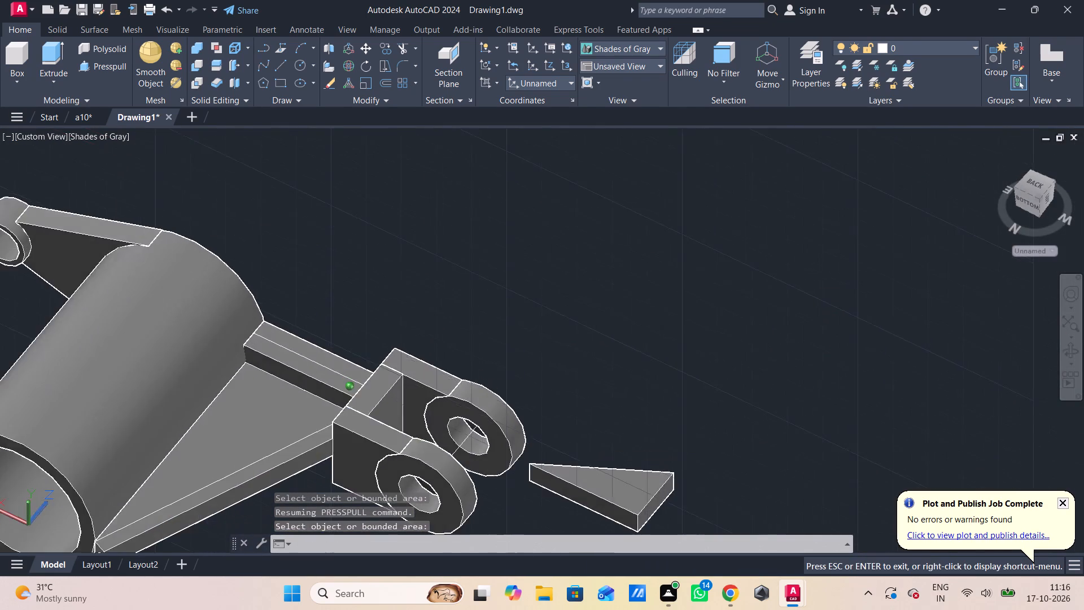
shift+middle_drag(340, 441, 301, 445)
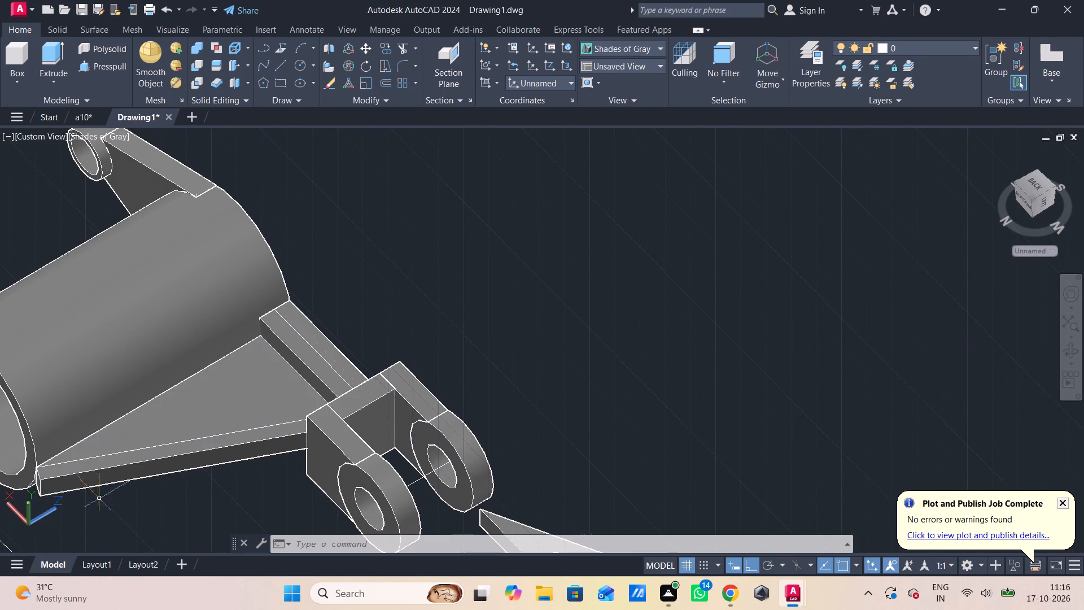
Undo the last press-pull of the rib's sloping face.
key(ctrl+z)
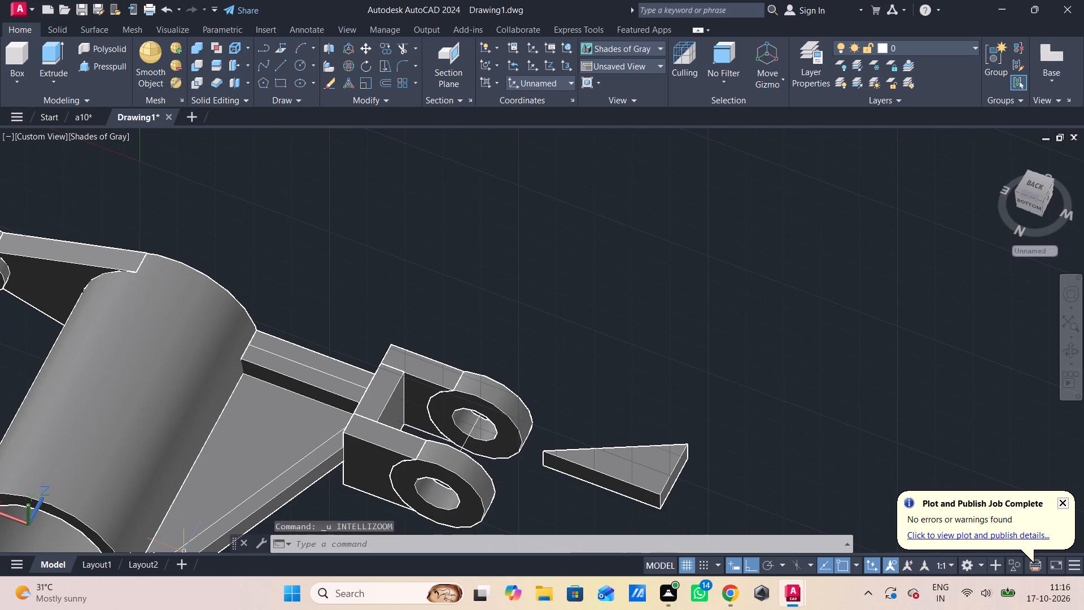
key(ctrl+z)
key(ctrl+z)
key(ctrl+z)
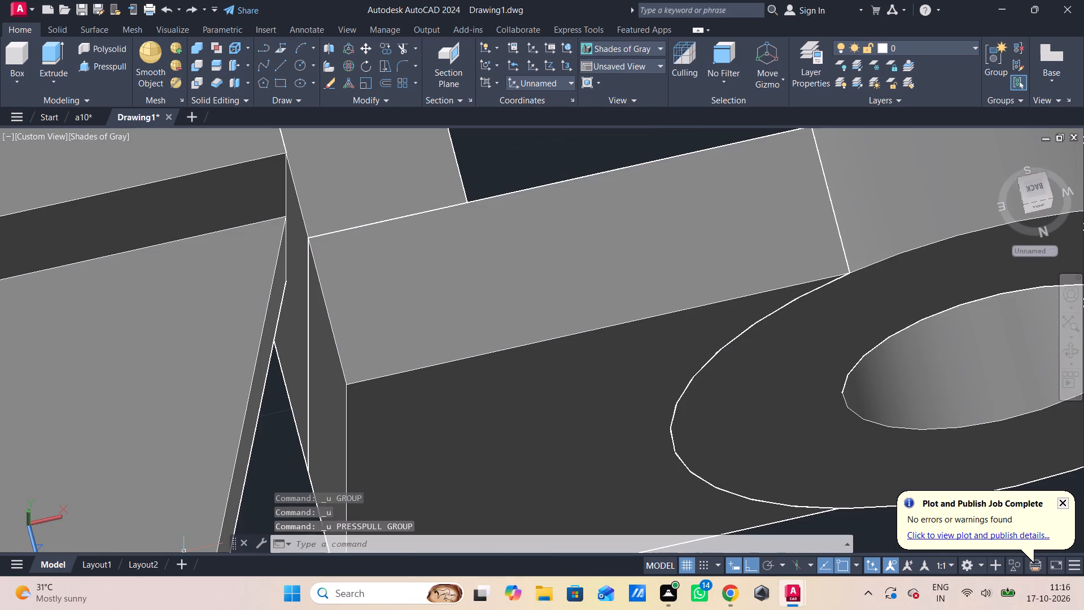
Draw a closed line triangle from the tube wall along the bar's front face to the lug block, out to its front vertical edge, and back.
ctrl+scroll(392, 589, down, 2)
scroll(341, 489, down, 1)
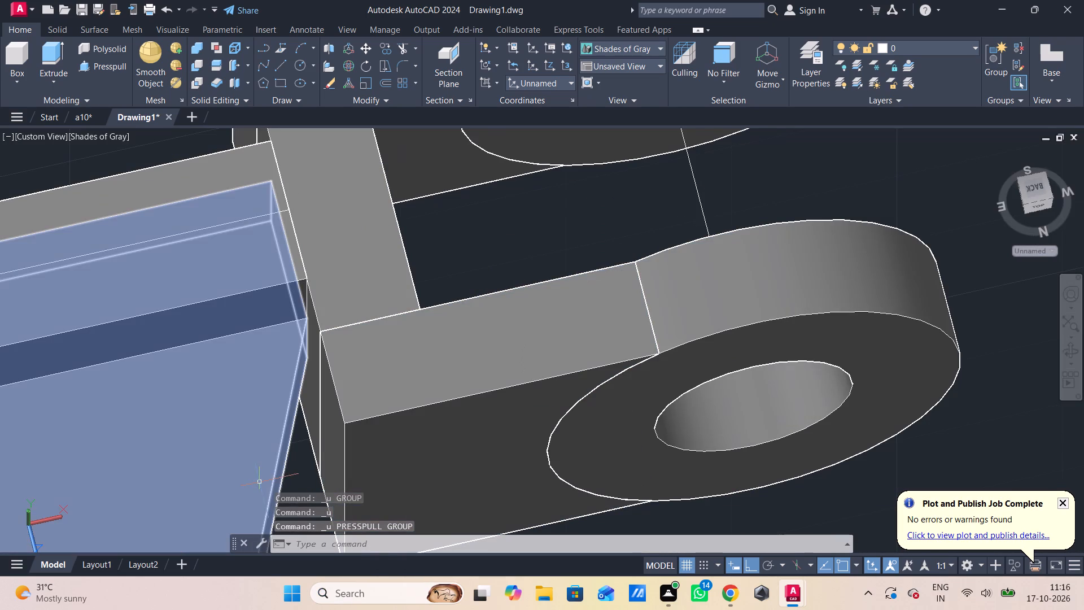
shift+middle_drag(295, 491, 600, 428)
scroll(609, 424, down, 1)
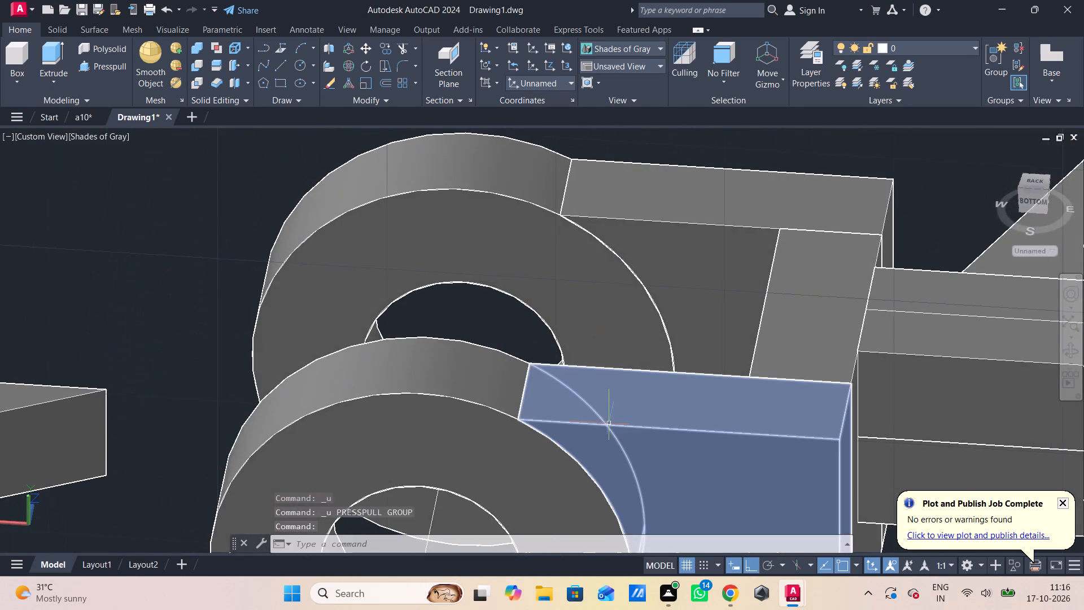
middle_drag(599, 434, 114, 388)
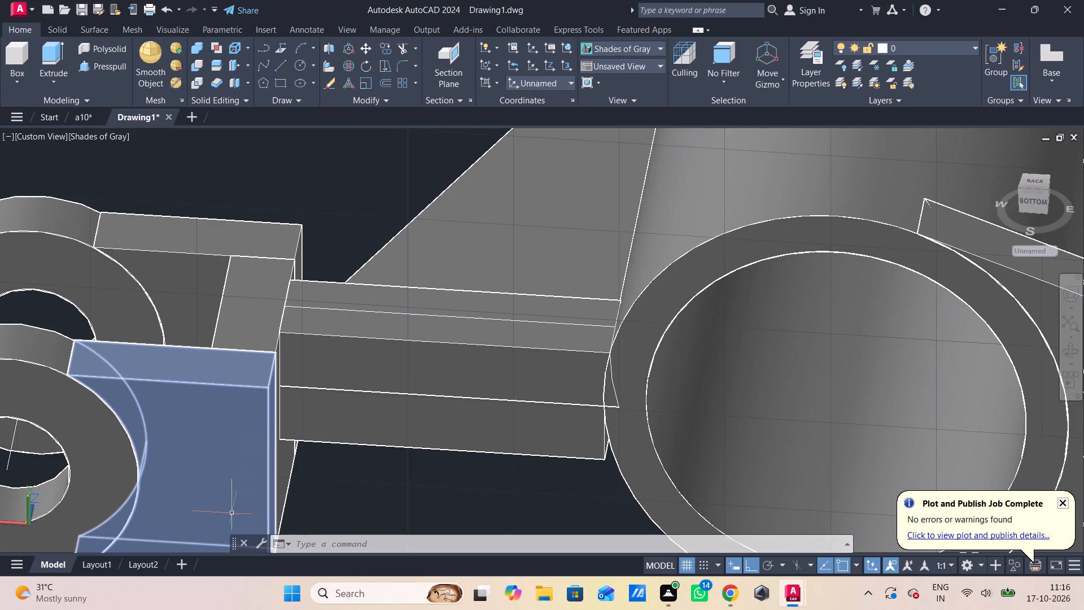
key(l)
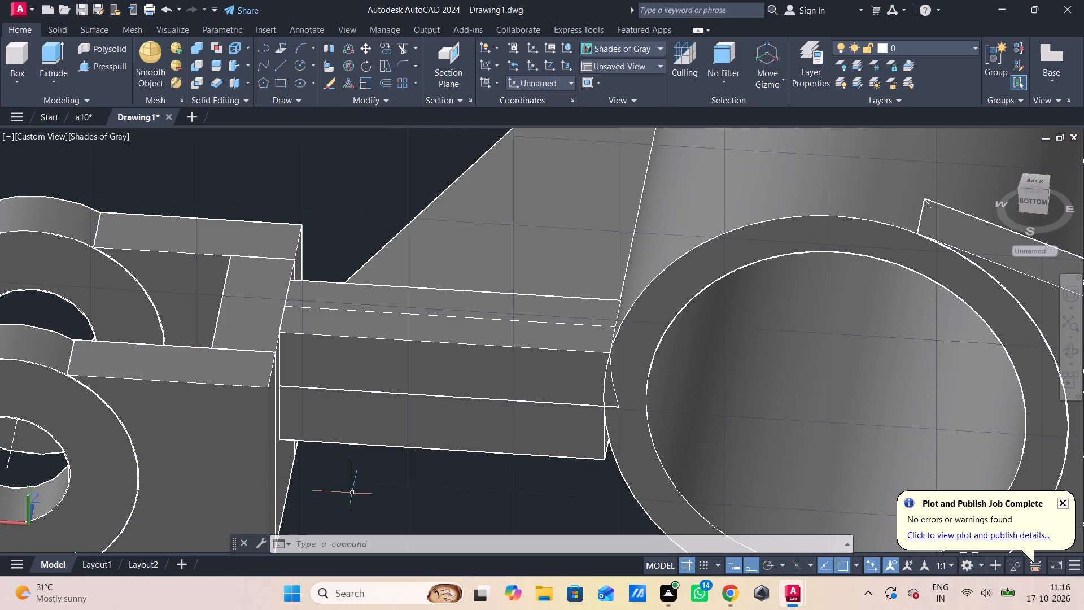
key(Return)
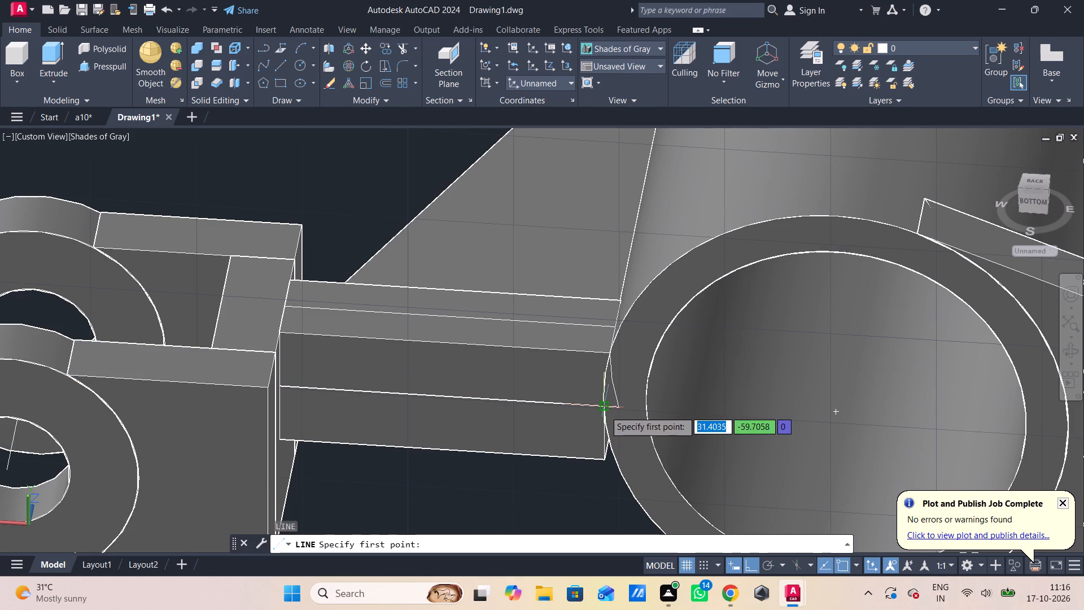
click(605, 411)
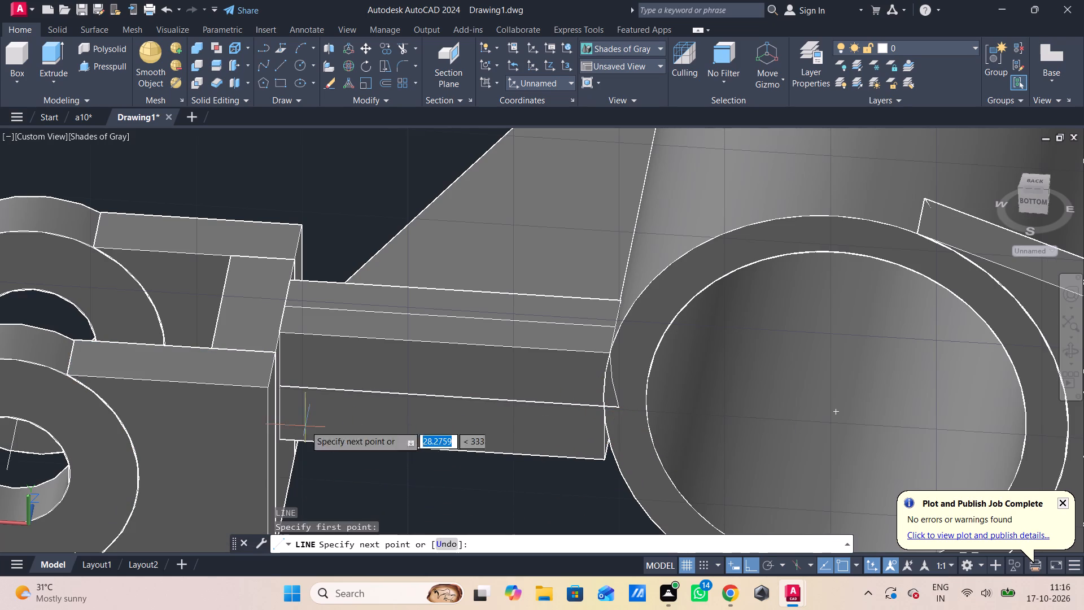
click(283, 388)
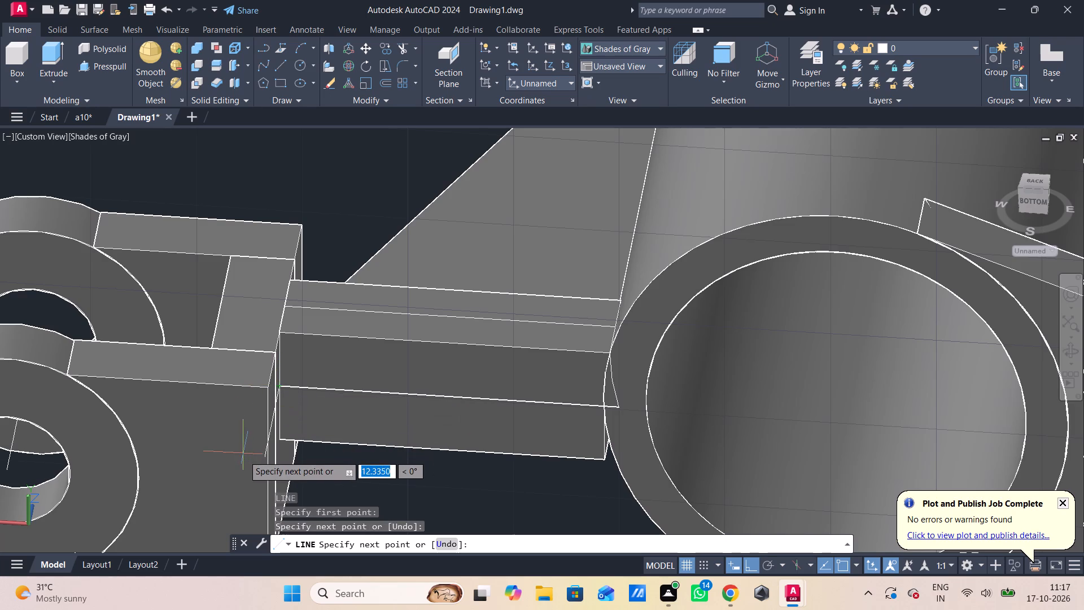
shift+middle_drag(259, 451, 236, 461)
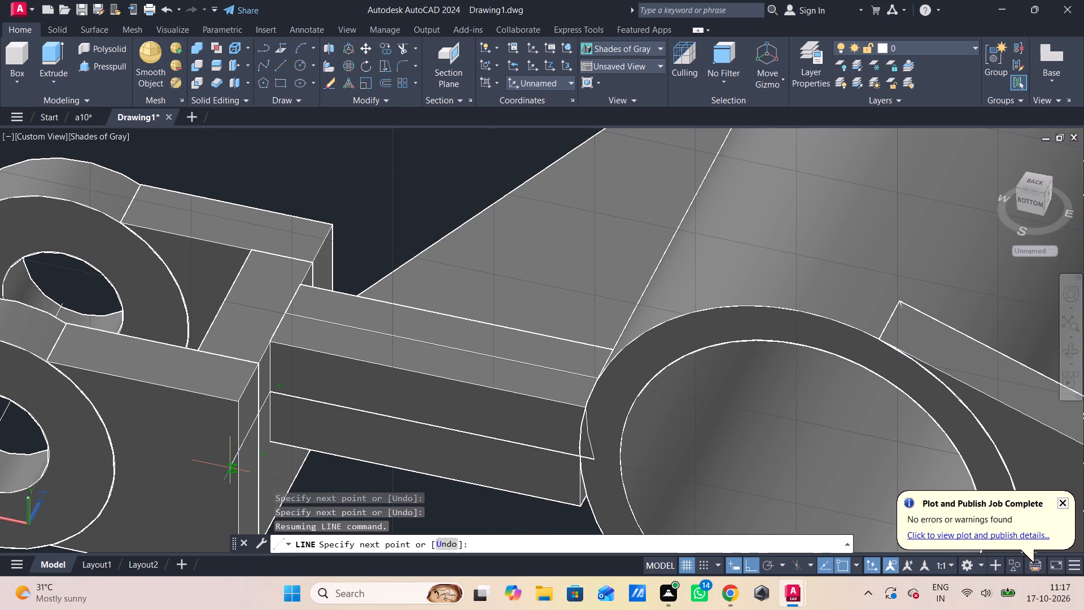
shift+middle_drag(230, 468, 396, 479)
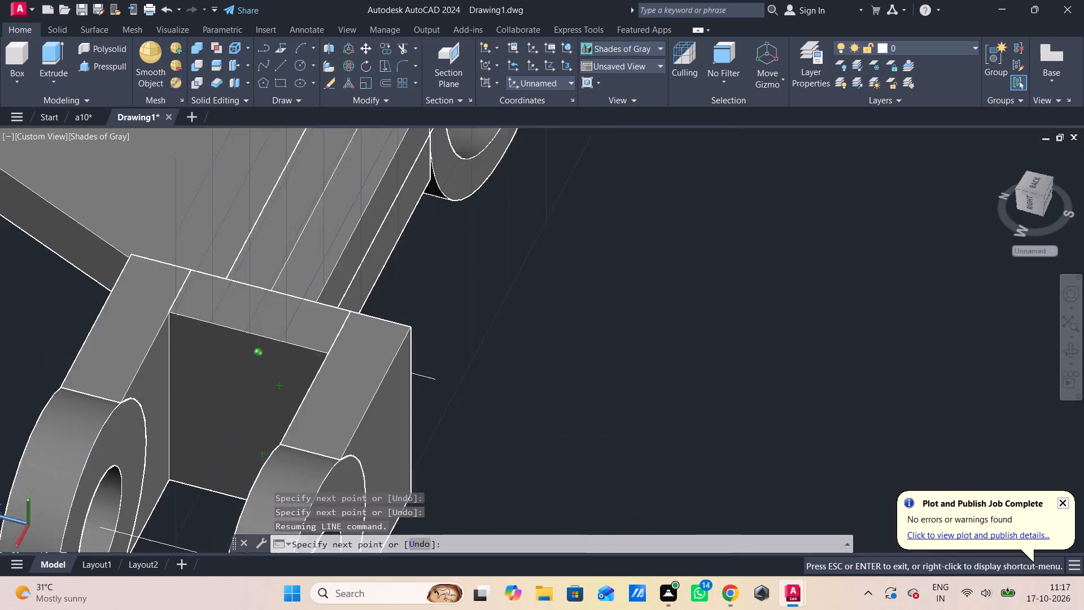
shift+middle_drag(396, 479, 404, 471)
scroll(403, 461, down, 2)
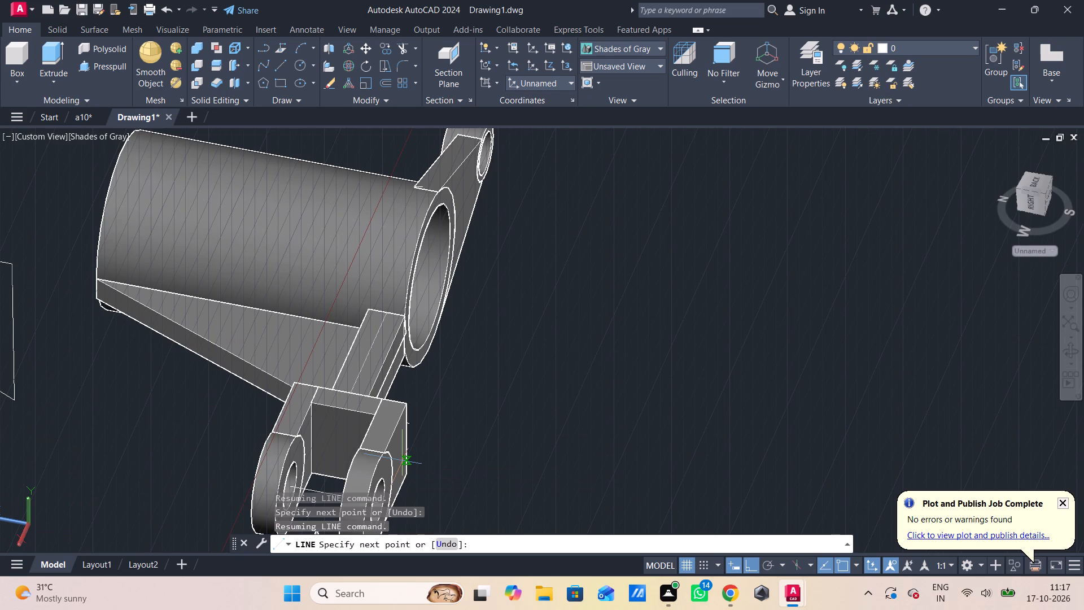
shift+middle_drag(454, 441, 216, 428)
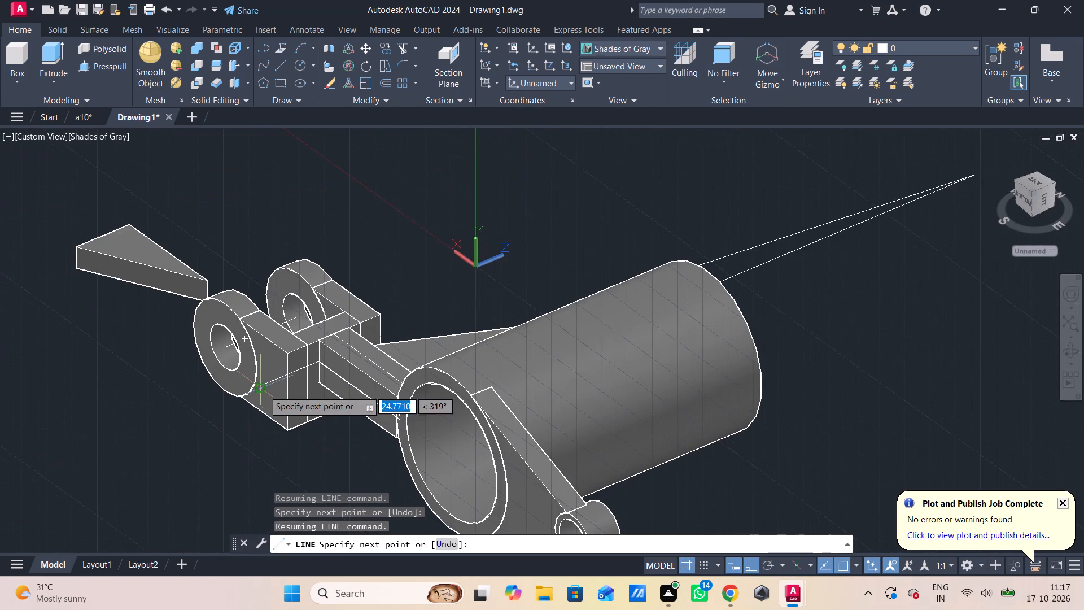
click(286, 374)
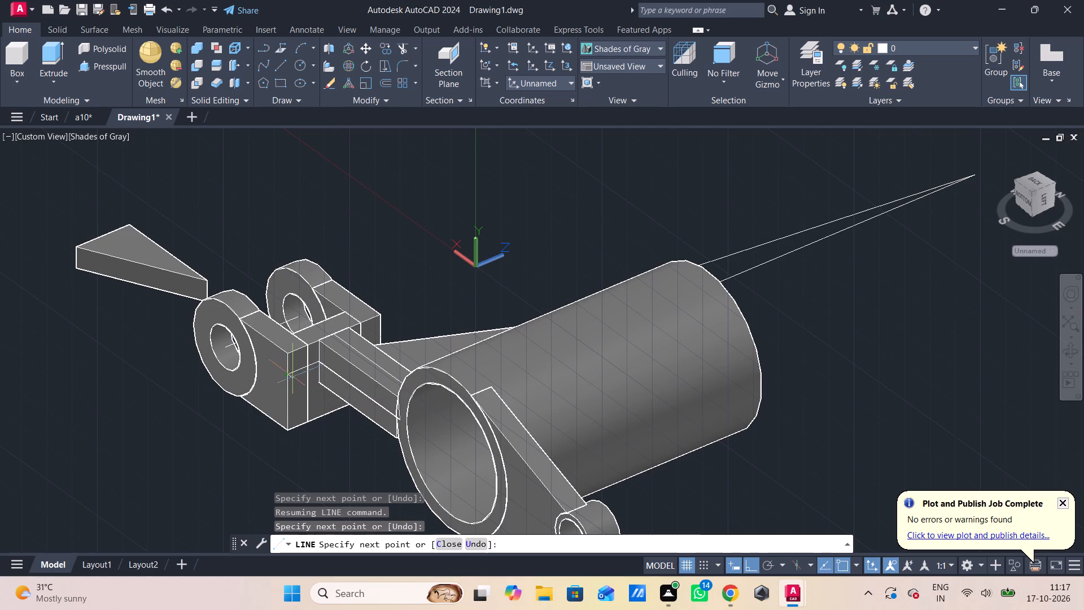
shift+middle_drag(429, 423, 484, 410)
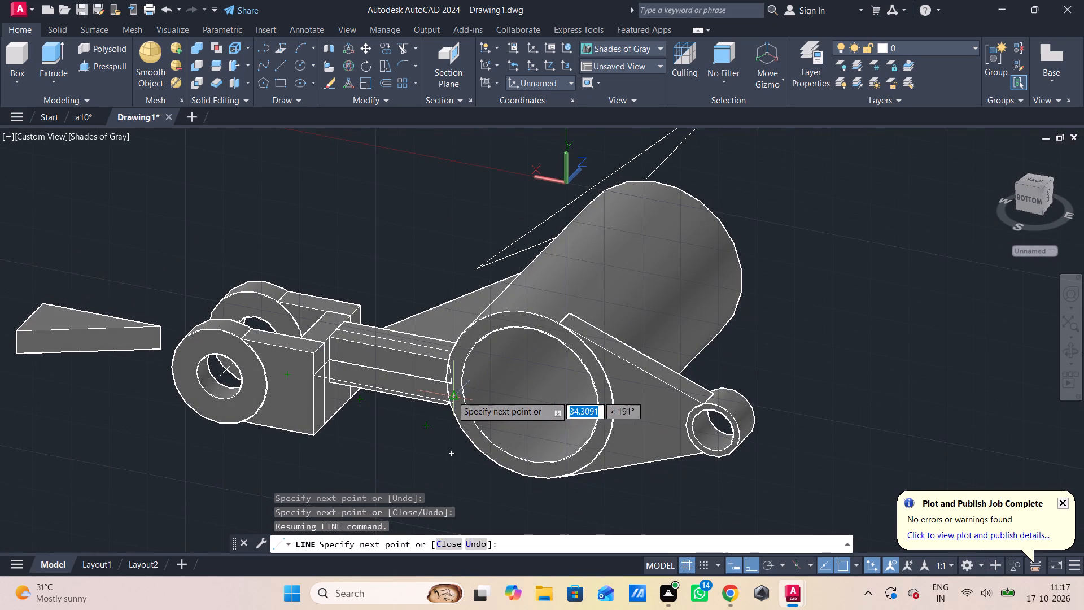
shift+middle_drag(444, 390, 518, 390)
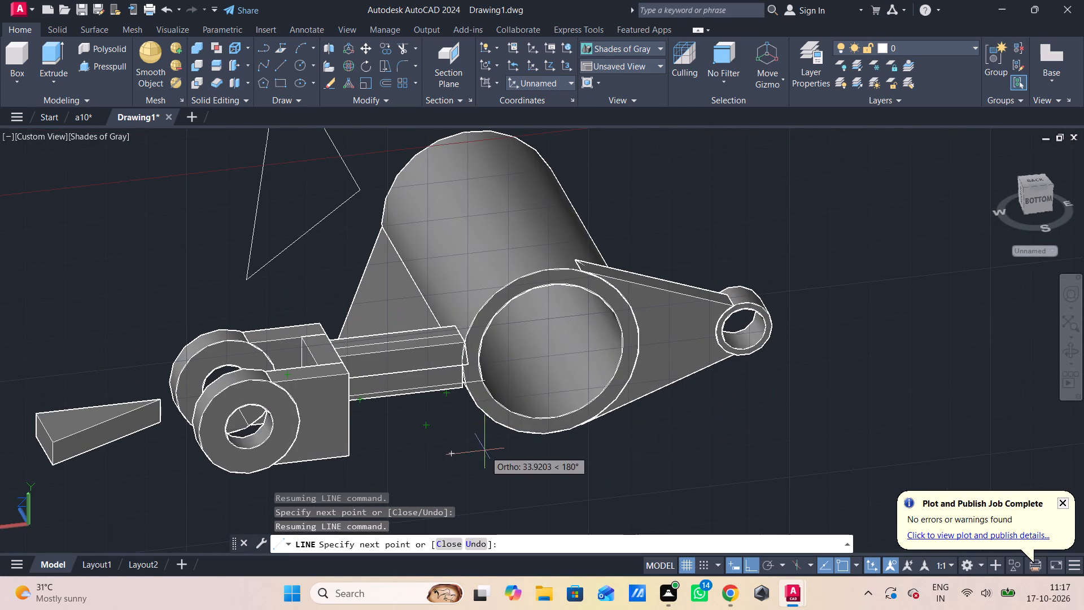
scroll(460, 364, up, 4)
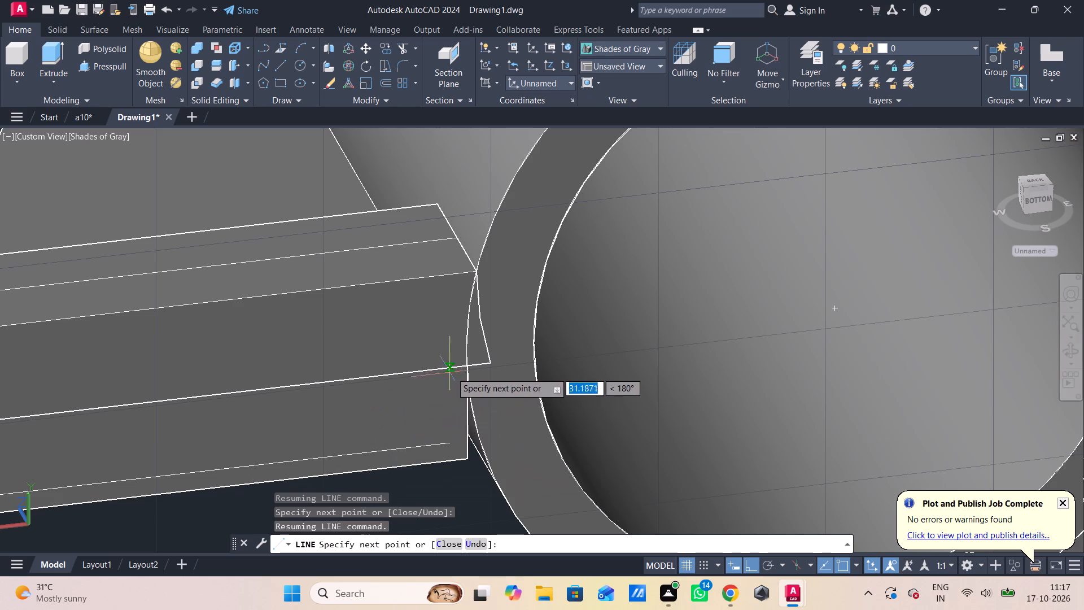
click(465, 367)
scroll(426, 433, down, 1)
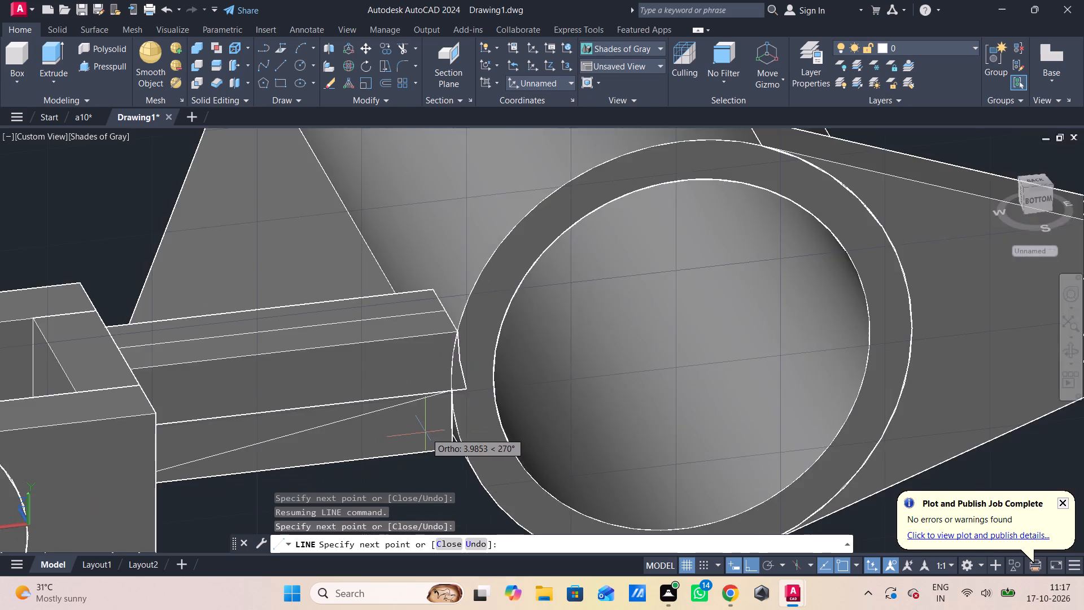
scroll(426, 433, down, 1)
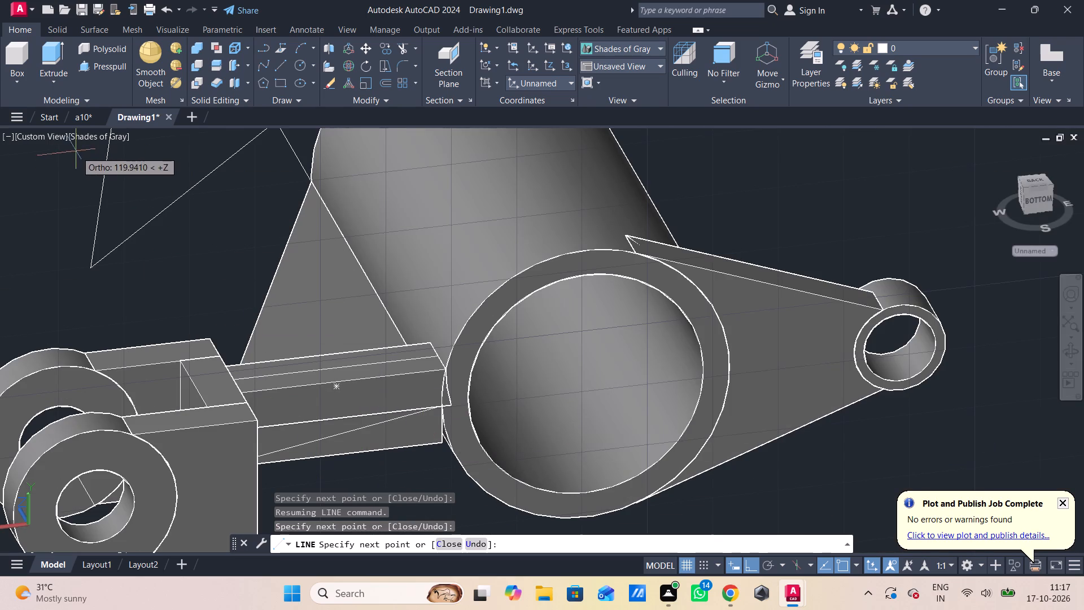
click(84, 130)
click(84, 137)
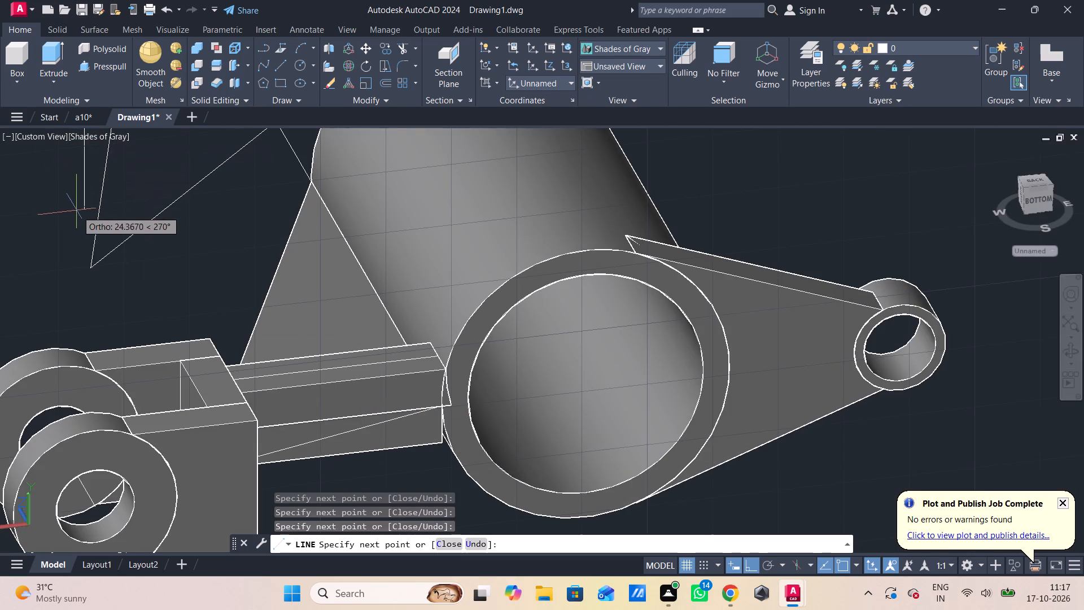
key(Escape)
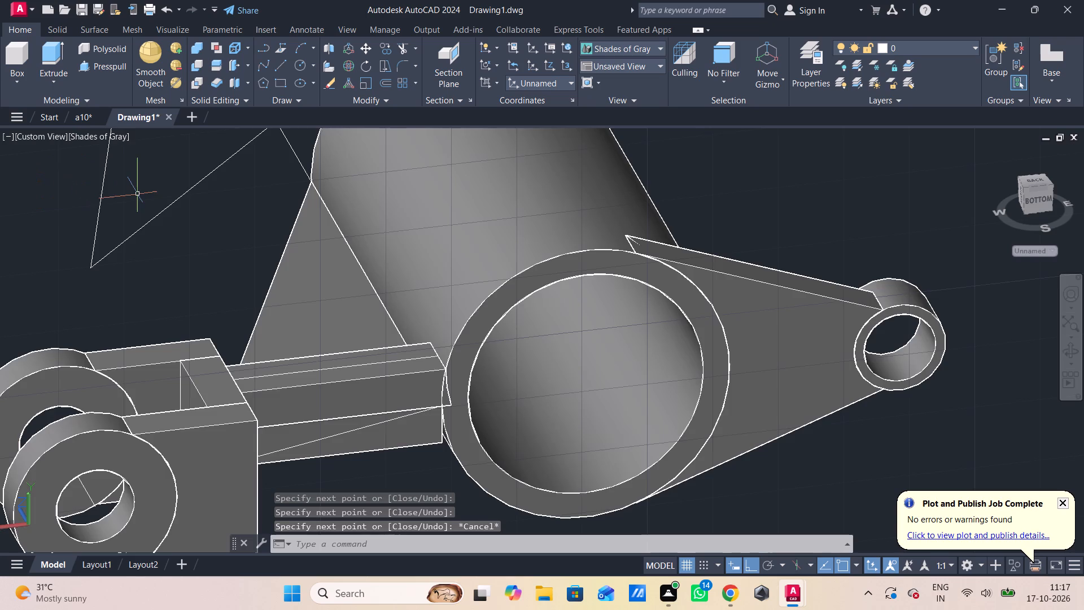
Erase the leftover triangle lines and the stray line segment beside the tube.
scroll(138, 194, down, 3)
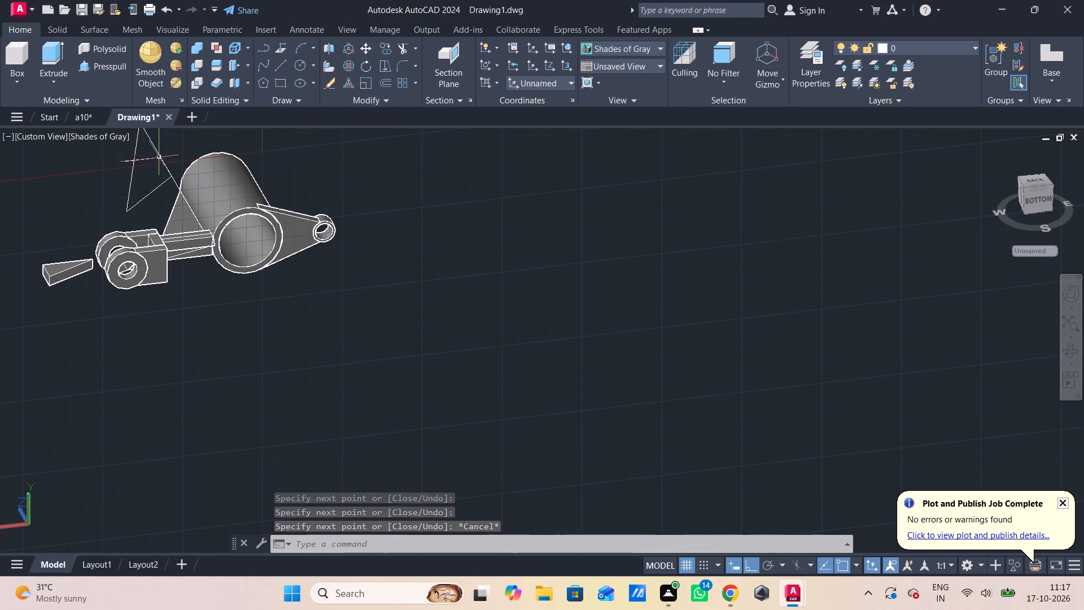
click(164, 155)
click(121, 199)
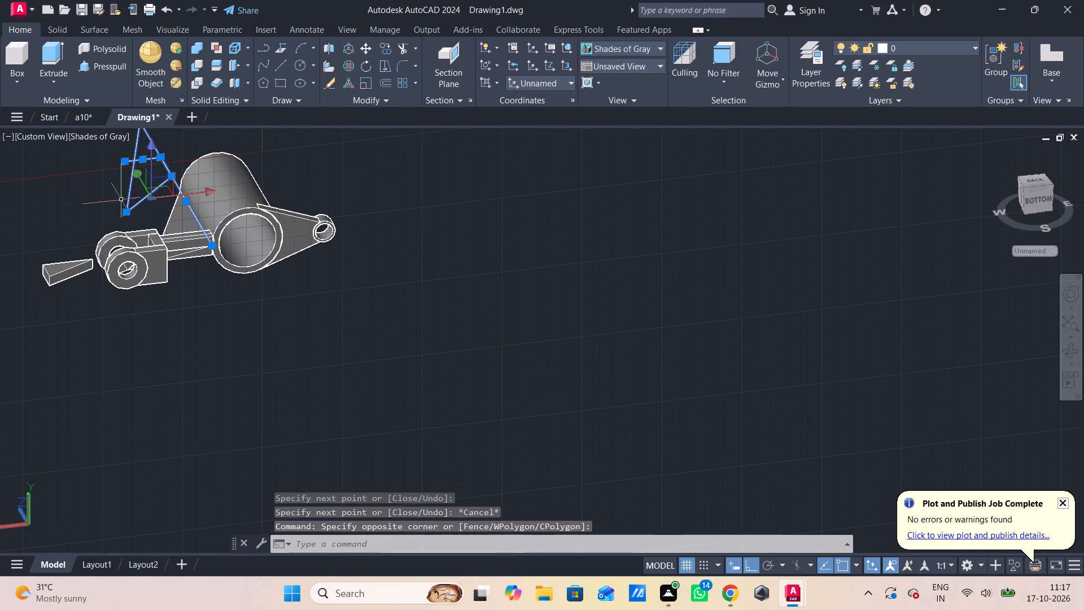
key(Delete)
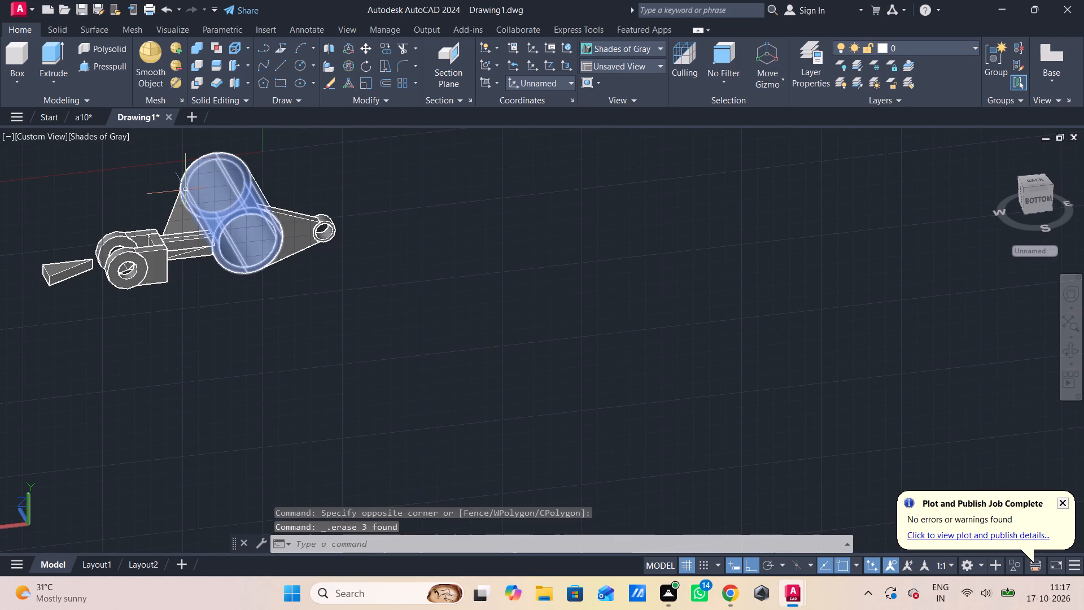
Switch the model view to the 2D Wireframe visual style.
click(106, 133)
click(135, 172)
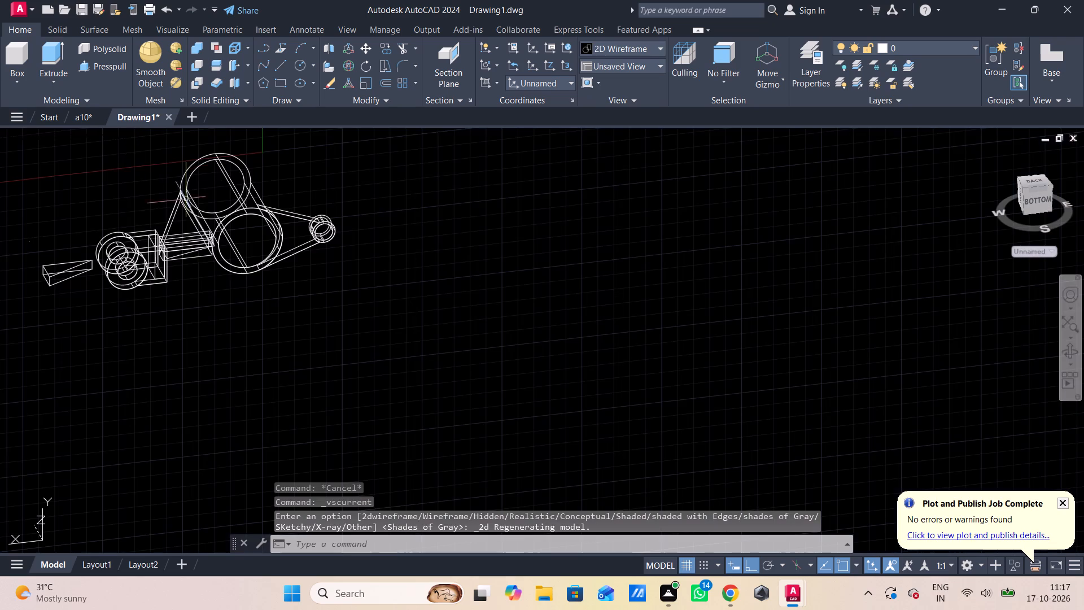
Join the three triangle lines between the bar, lug block and tube into a single polyline.
scroll(238, 281, up, 4)
middle_drag(228, 281, 459, 490)
middle_click(467, 495)
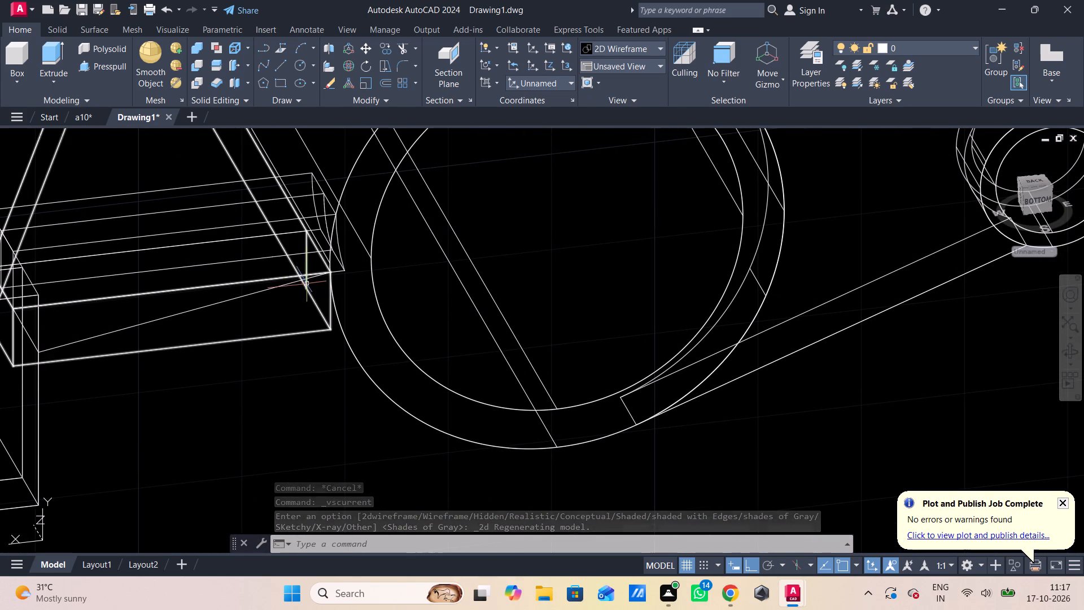
click(263, 294)
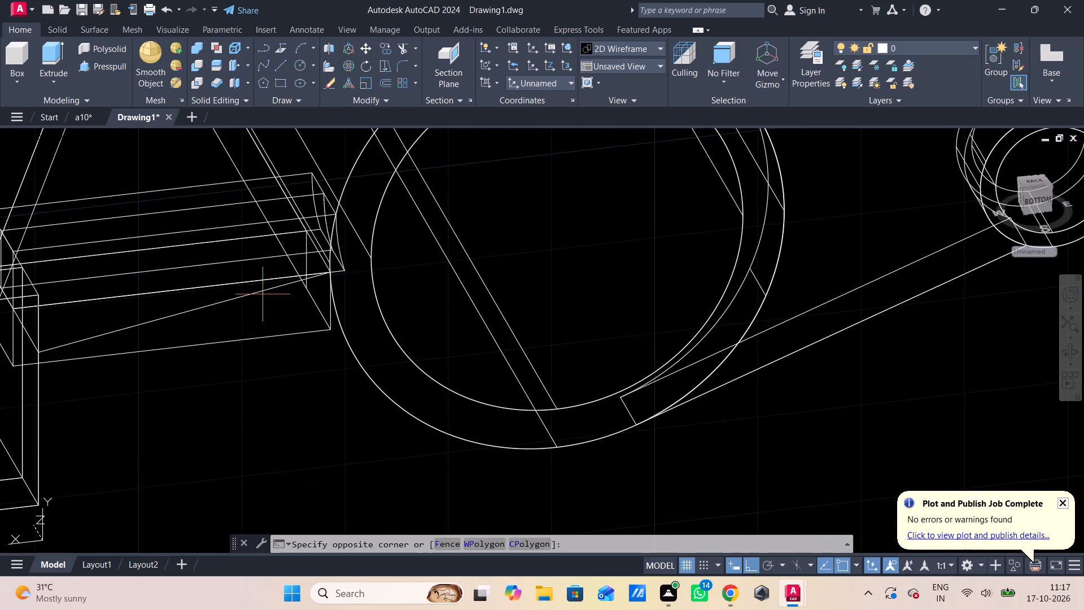
click(250, 294)
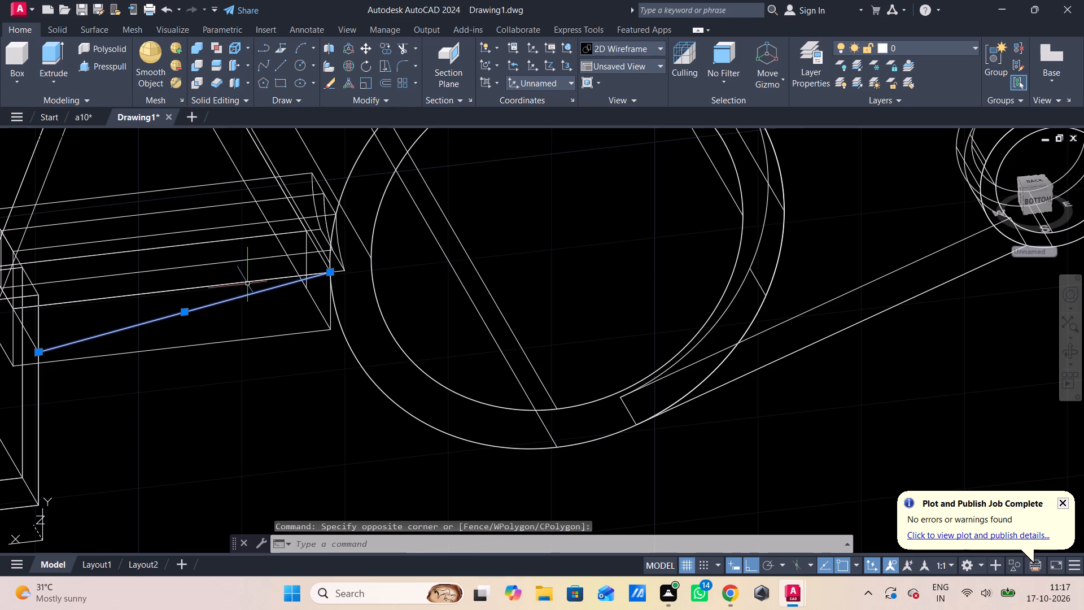
click(247, 282)
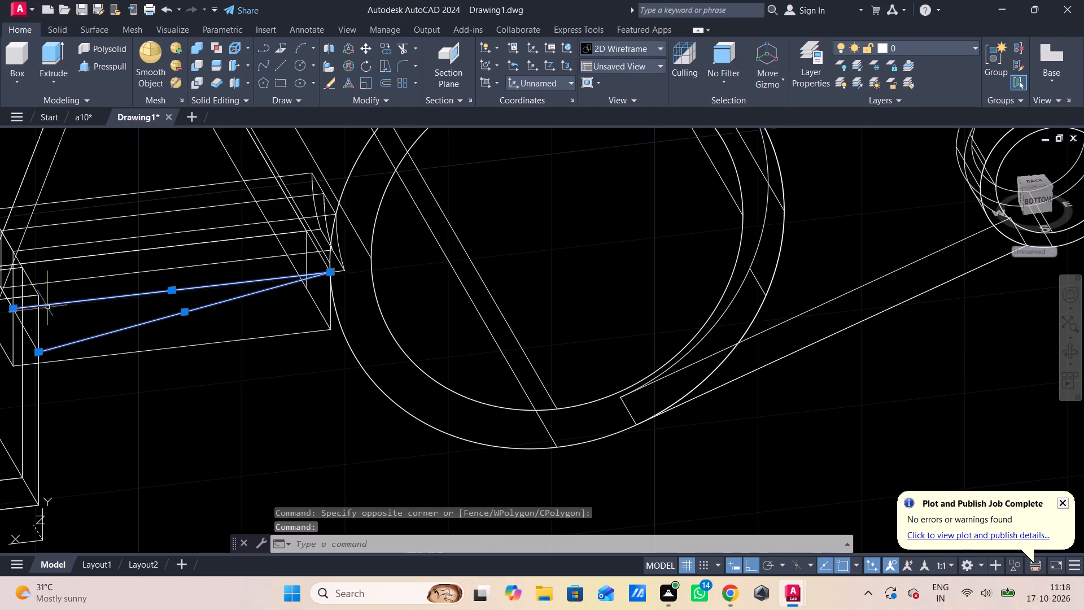
click(30, 337)
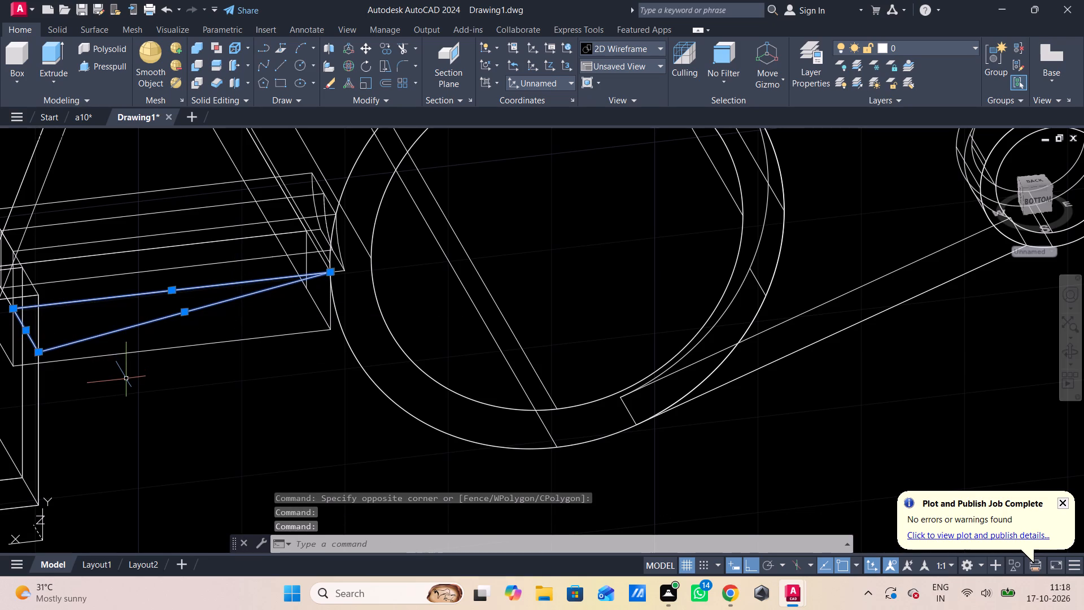
key(j)
key(space)
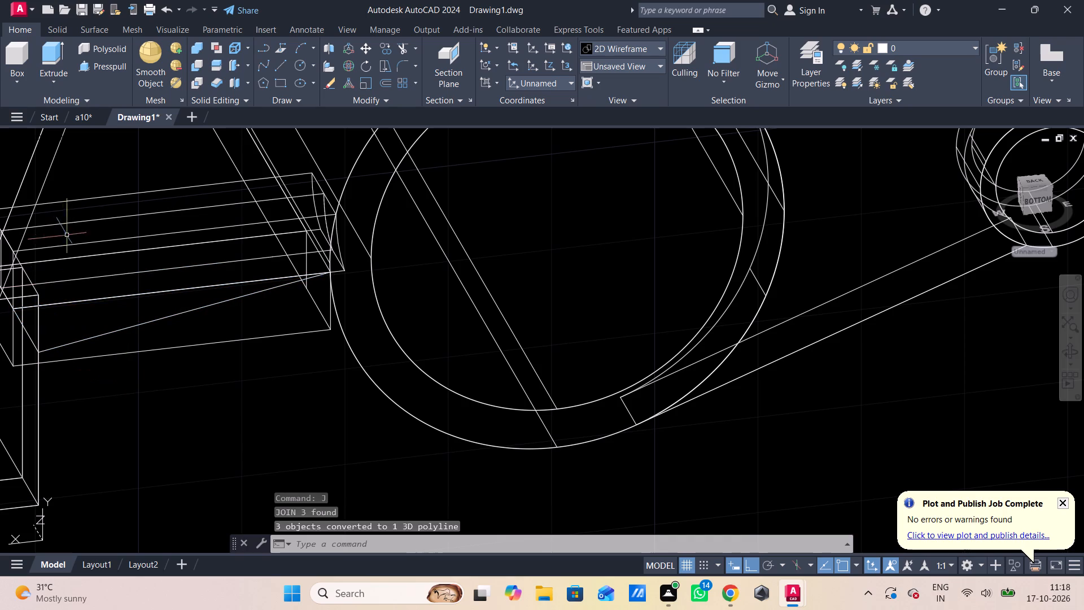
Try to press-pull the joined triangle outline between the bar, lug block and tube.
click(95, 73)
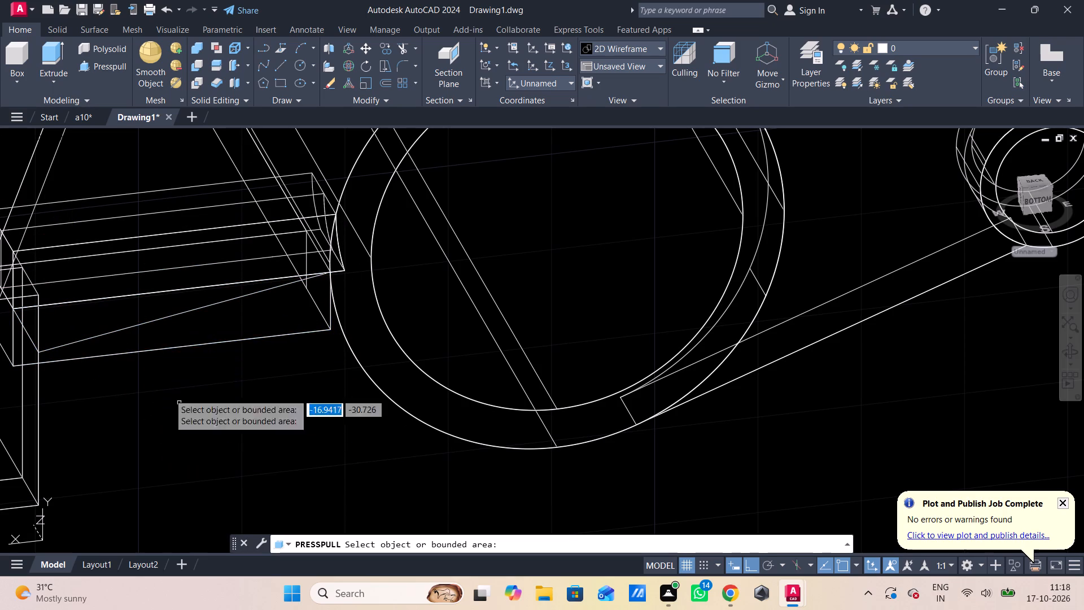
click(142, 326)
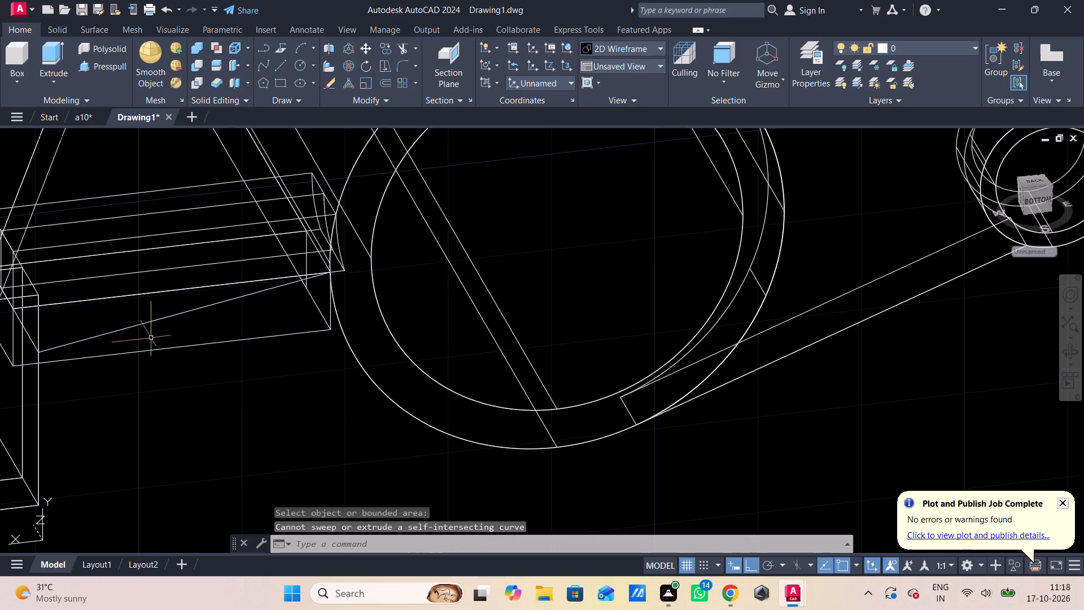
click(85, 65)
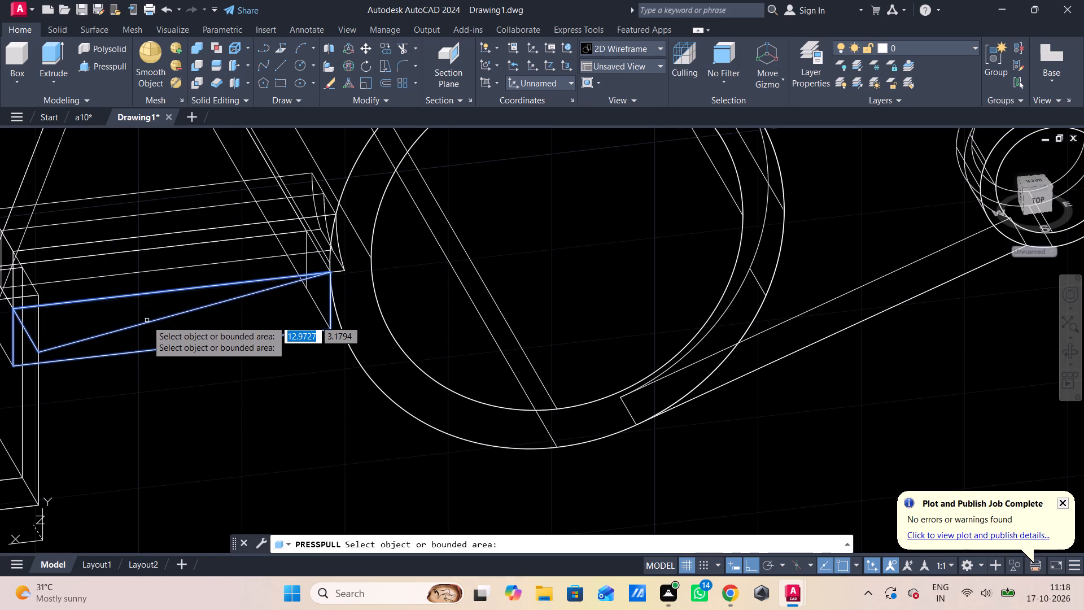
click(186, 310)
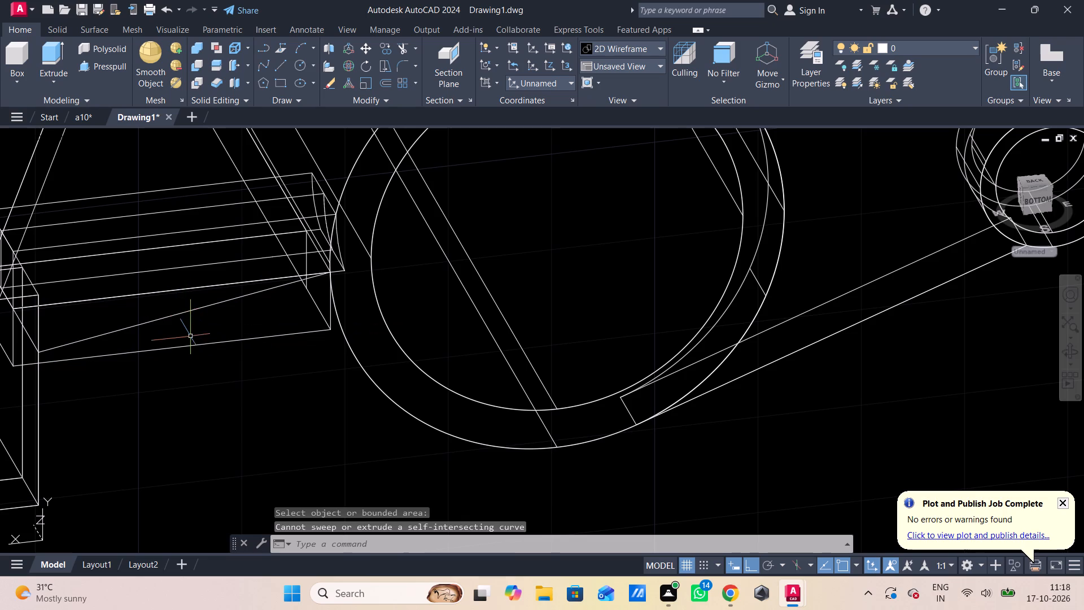
Move the joined triangle outline away from the bar into the empty space below the tube.
text(m)
key(space)
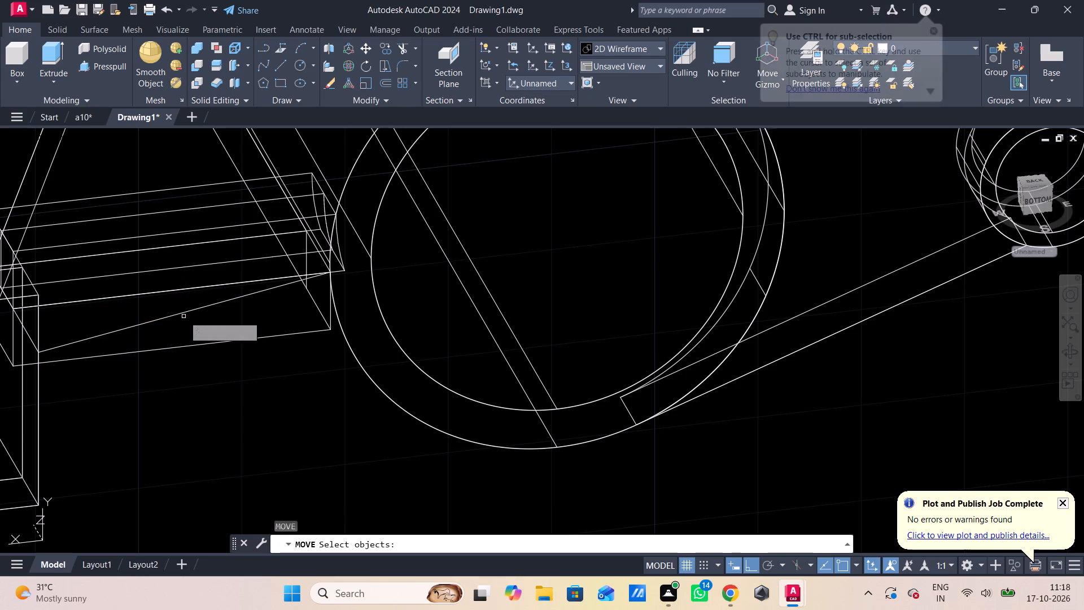
click(183, 313)
key(space)
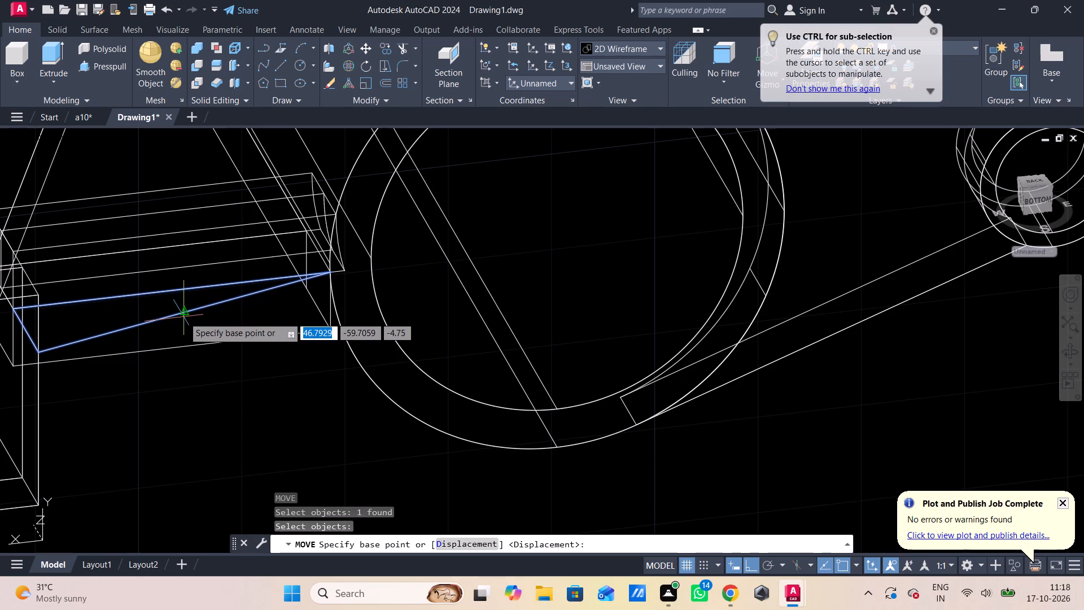
click(182, 310)
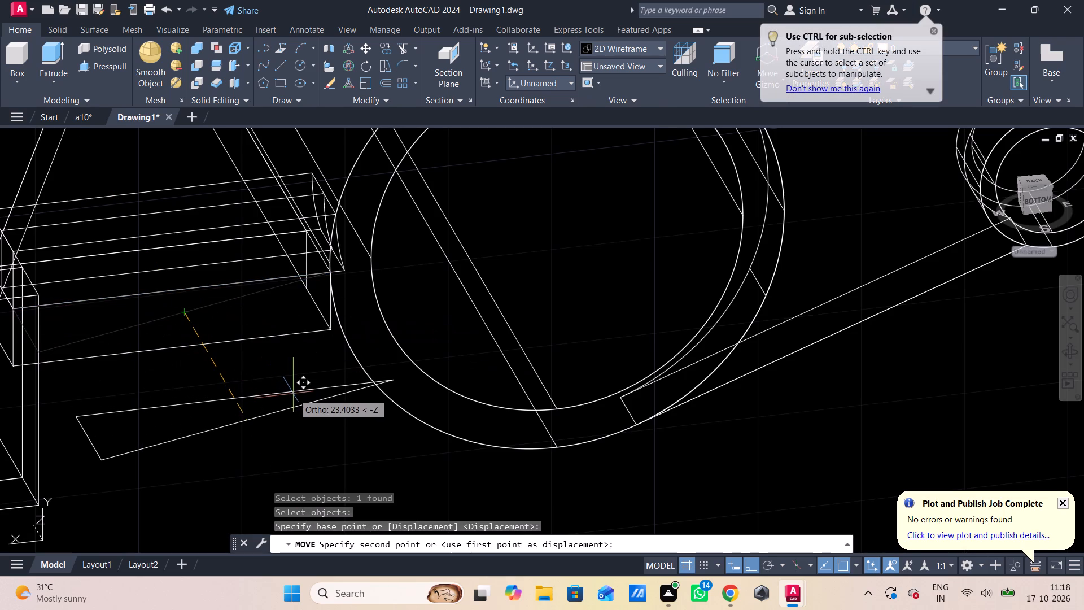
scroll(293, 397, down, 2)
middle_drag(294, 399, 392, 434)
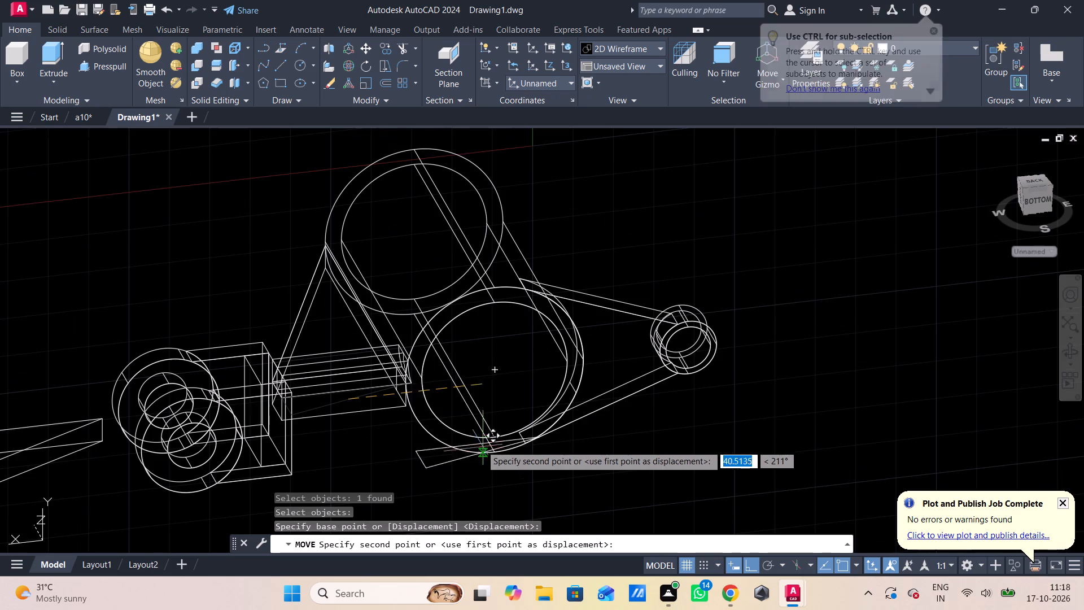
middle_drag(461, 425, 292, 321)
drag(313, 420, 304, 411)
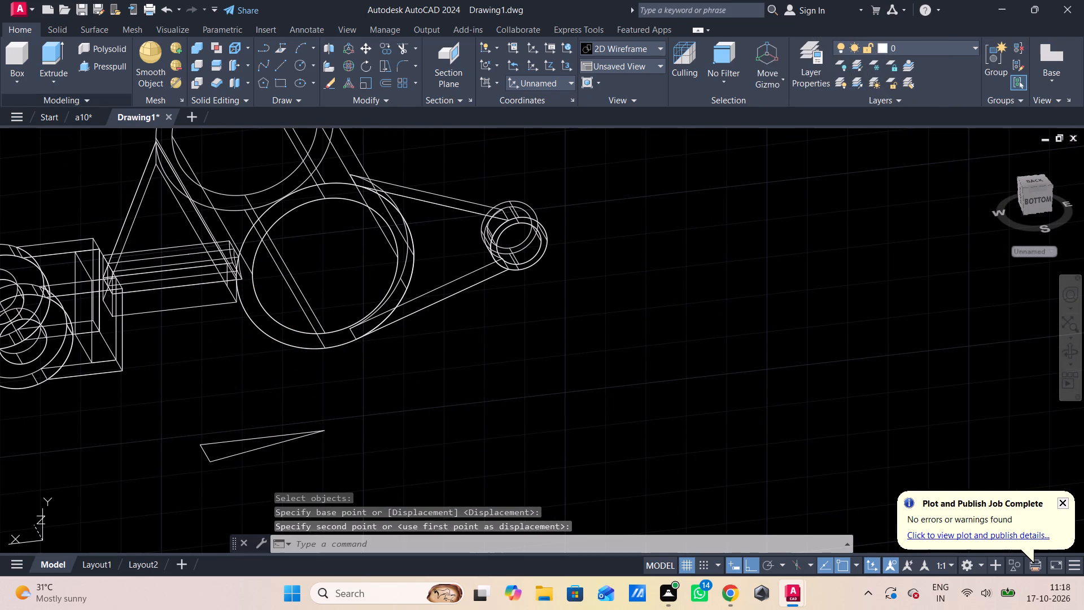
Switch the model view to the Shades of Gray visual style.
click(99, 138)
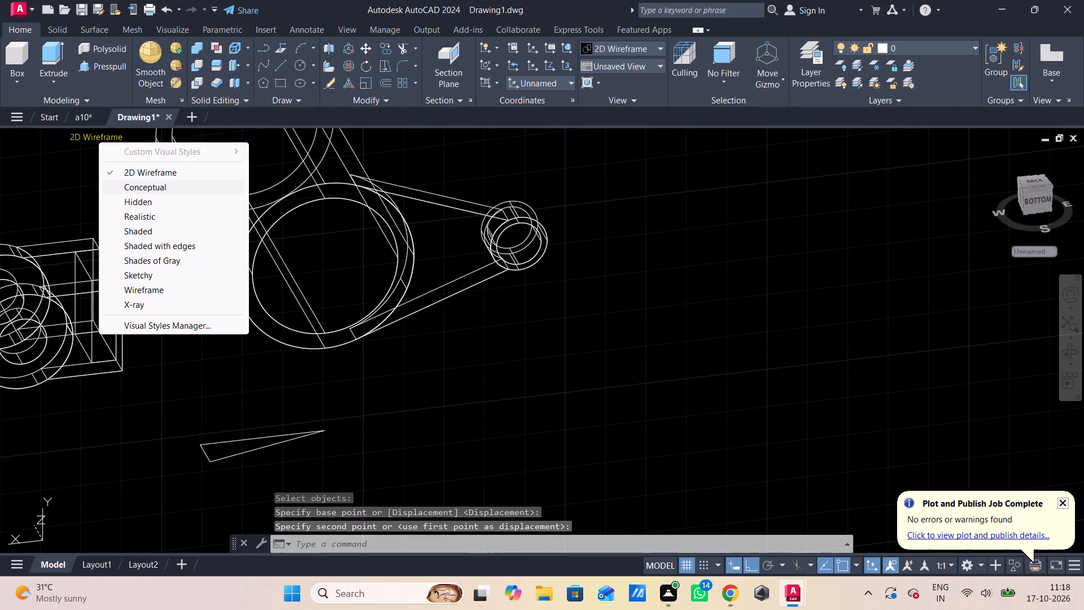
click(143, 256)
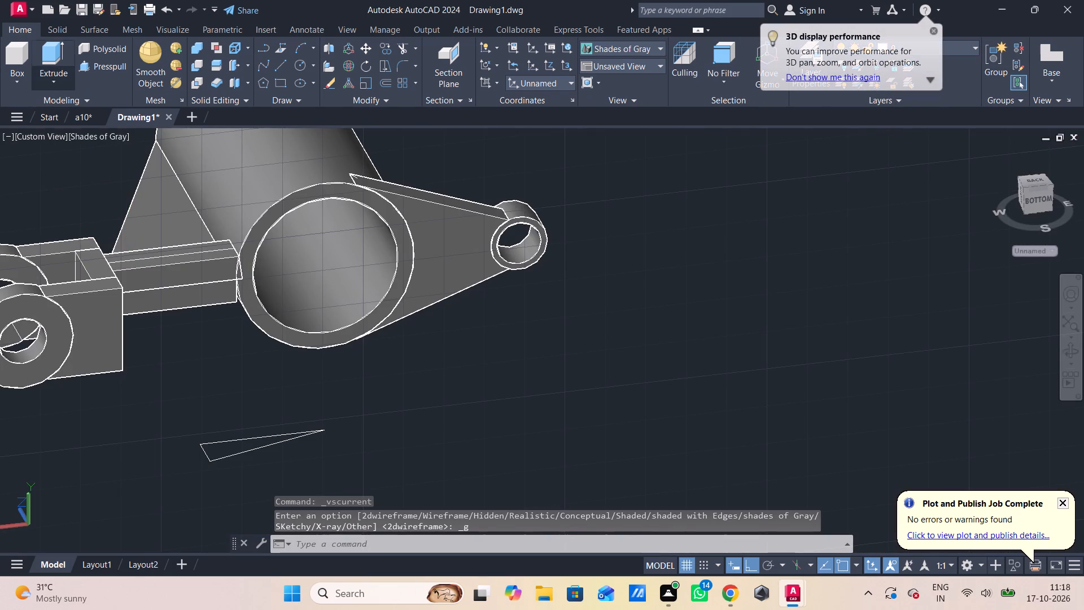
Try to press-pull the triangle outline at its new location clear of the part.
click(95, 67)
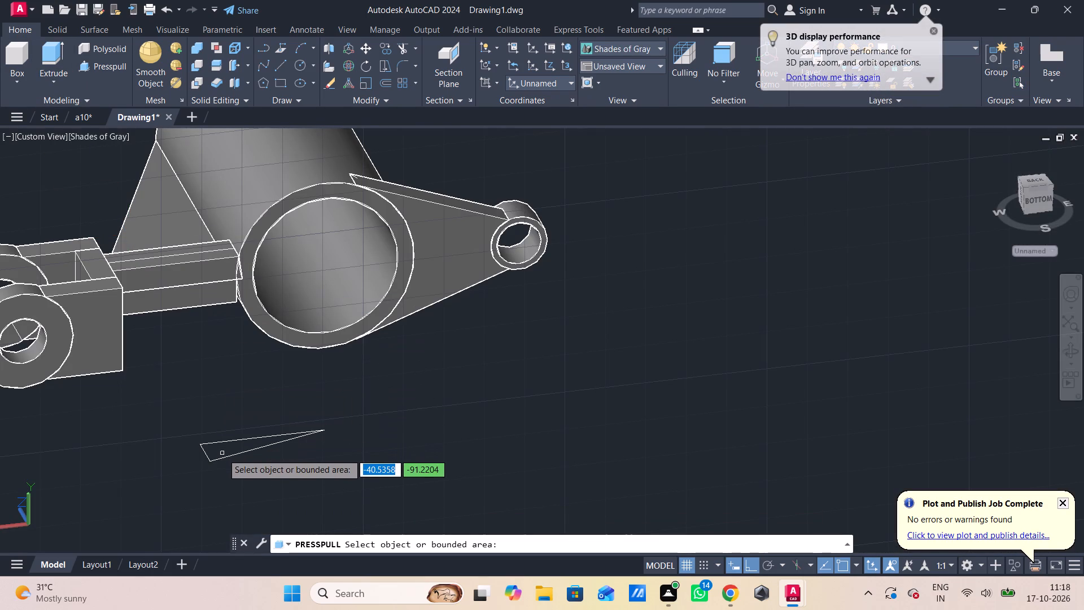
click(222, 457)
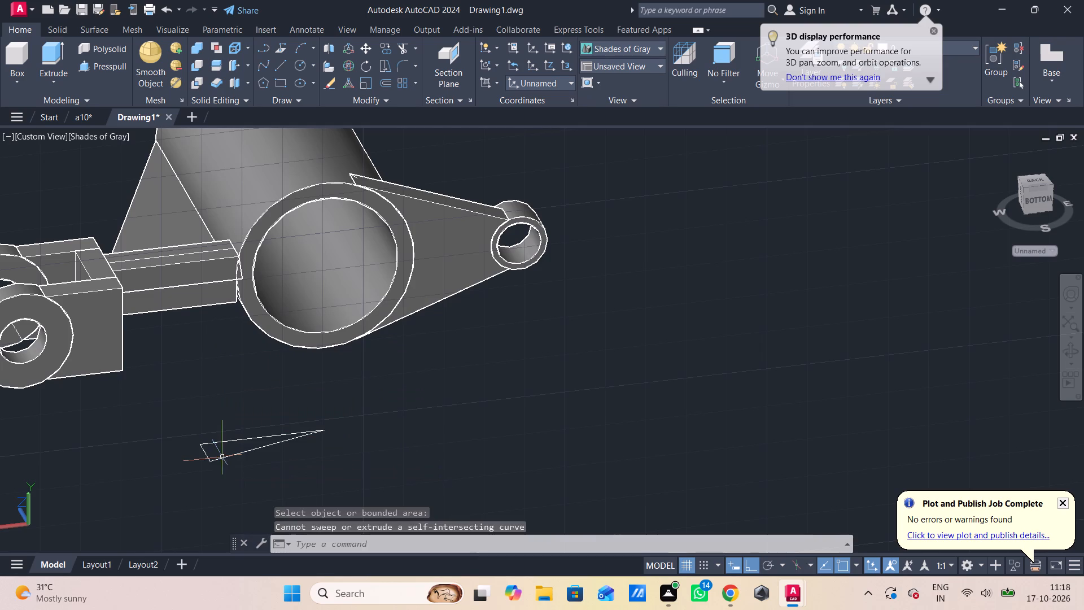
Explode the moved triangle polyline into separate lines.
scroll(250, 435, up, 2)
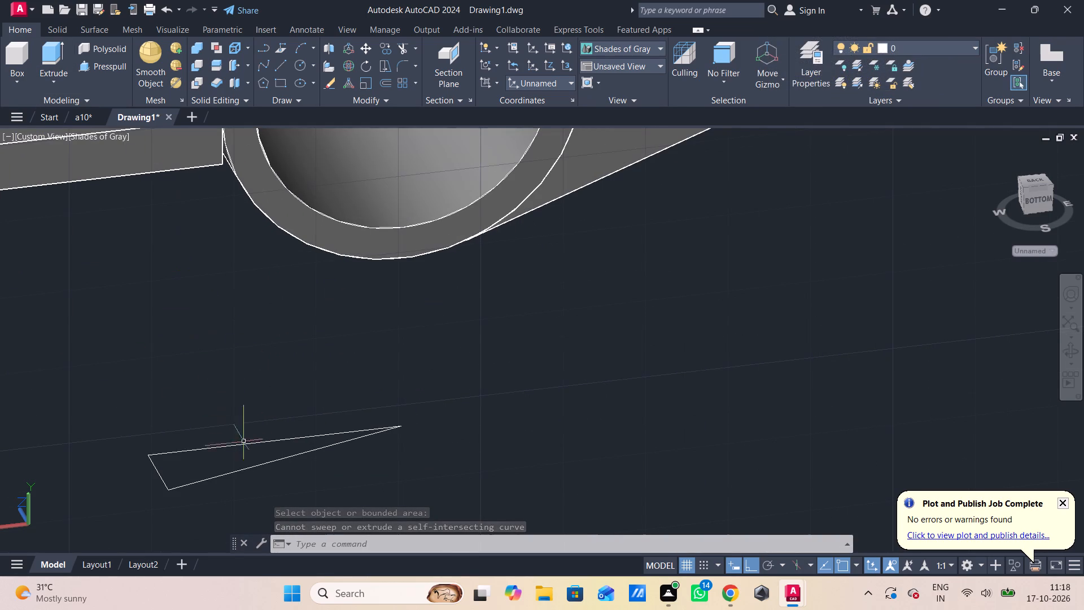
drag(256, 425, 257, 430)
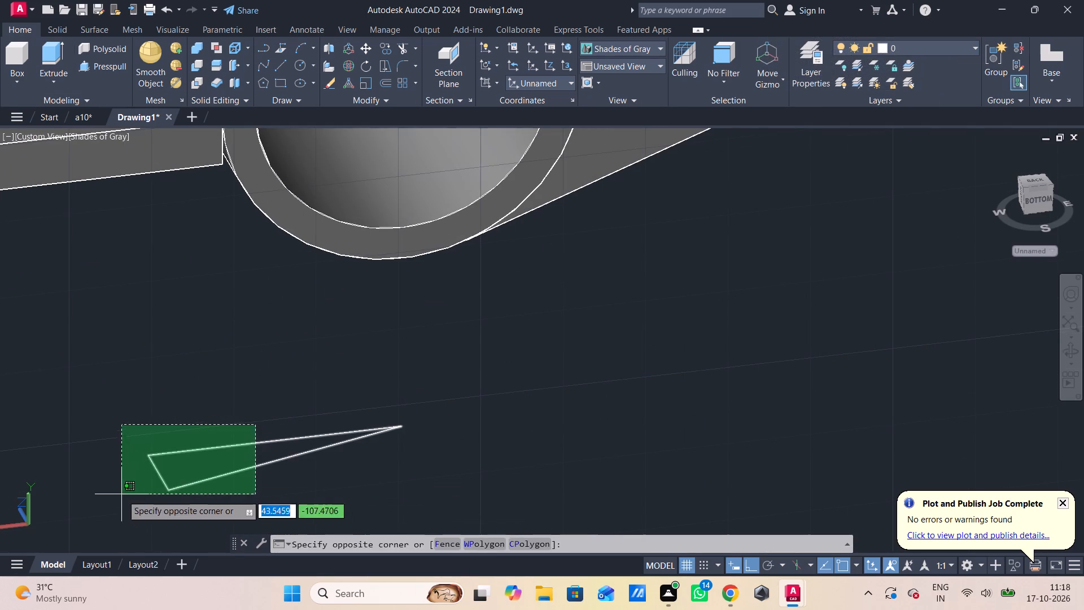
click(122, 495)
key(x)
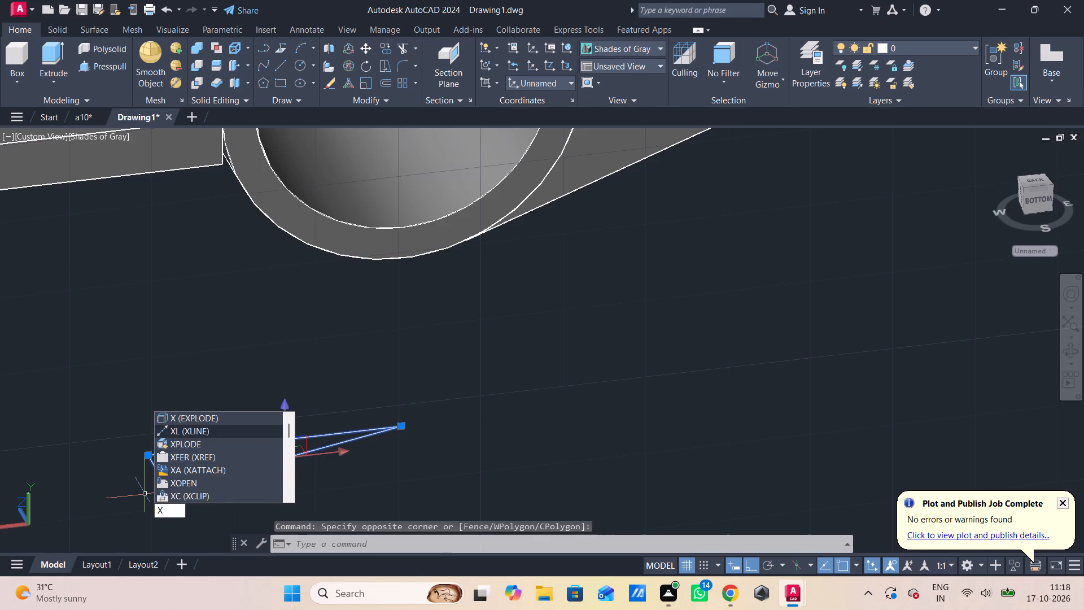
click(222, 420)
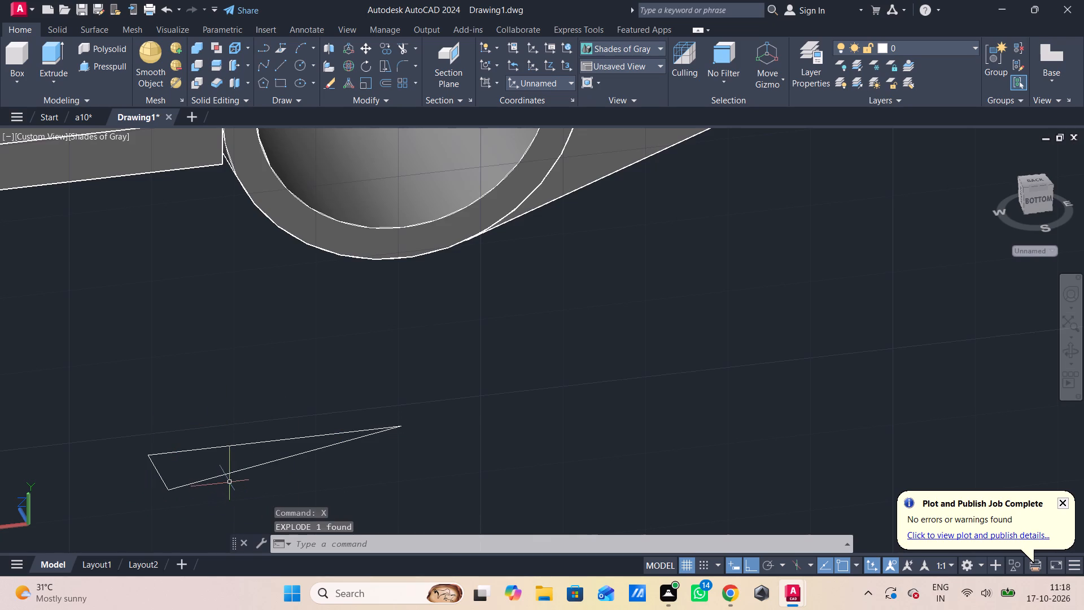
Replace the triangle's long sloping lower edge with a new line connecting the open ends of the other two edges.
click(228, 476)
key(Delete)
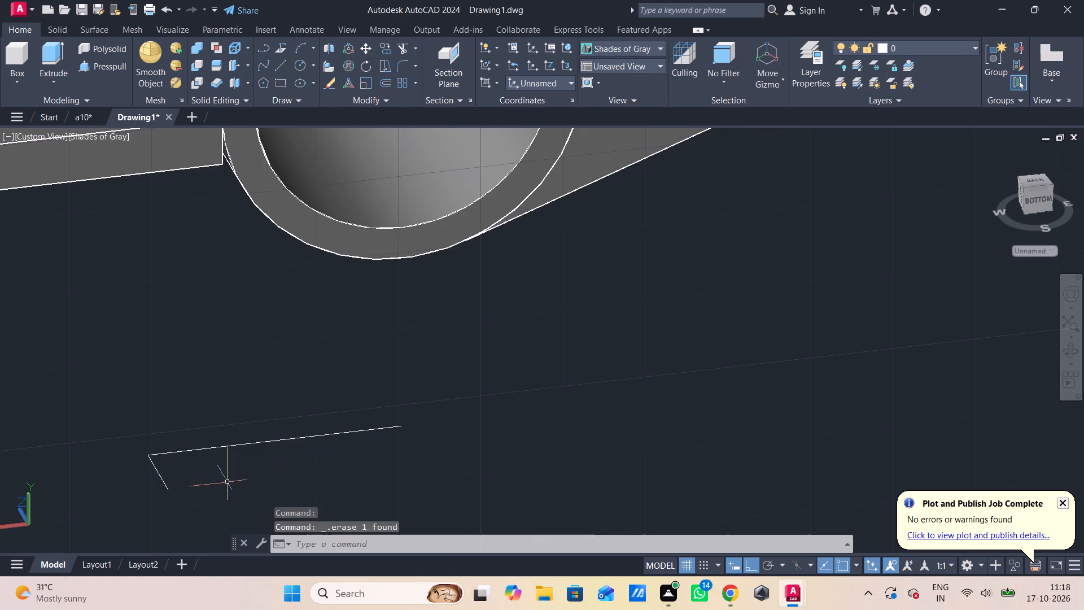
key(l)
key(space)
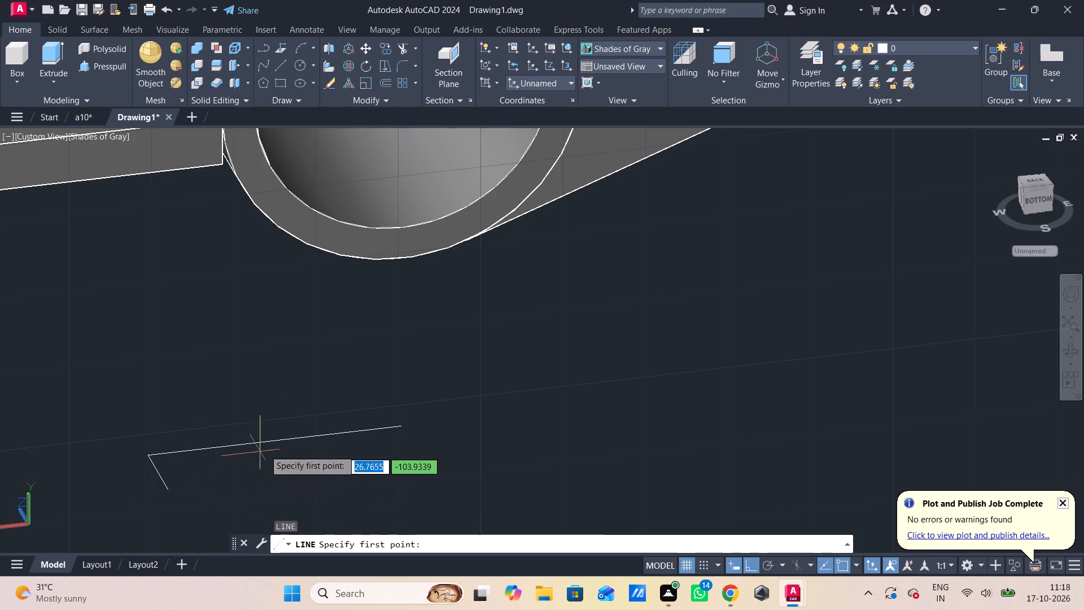
click(399, 426)
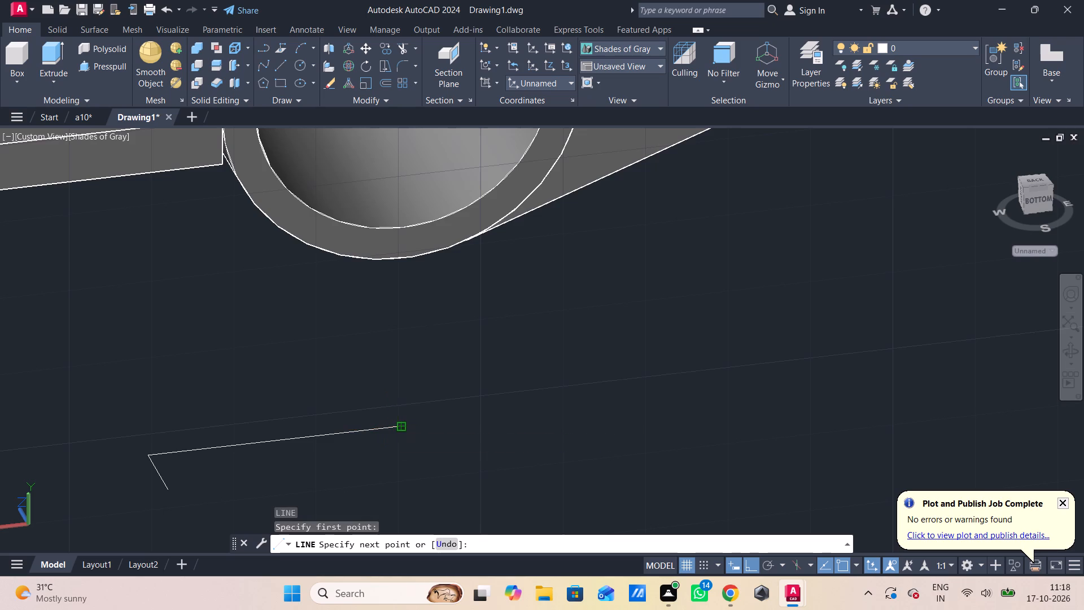
click(190, 494)
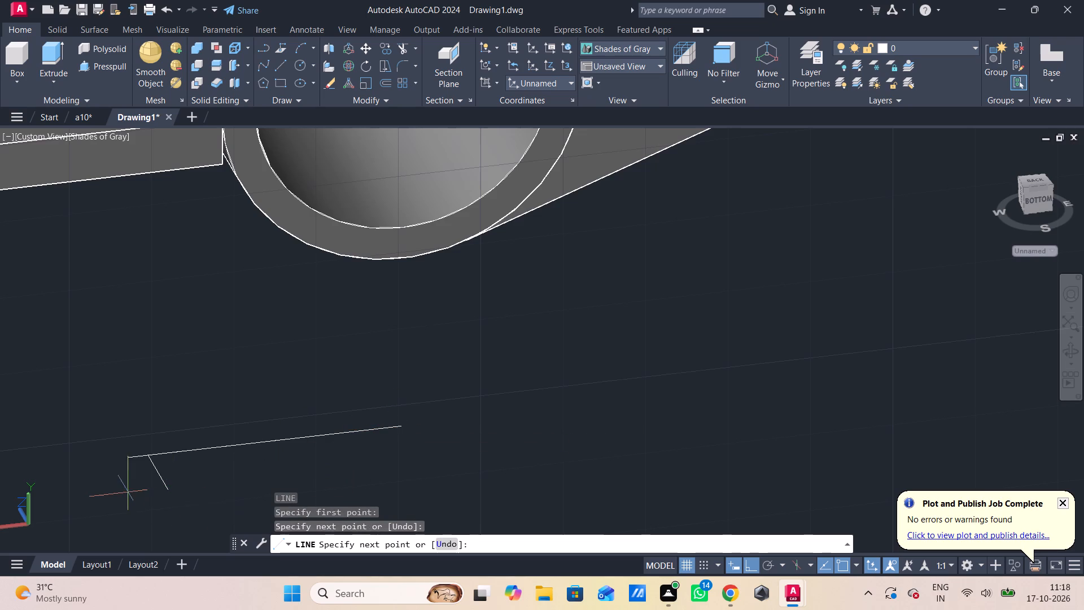
key(ctrl+z)
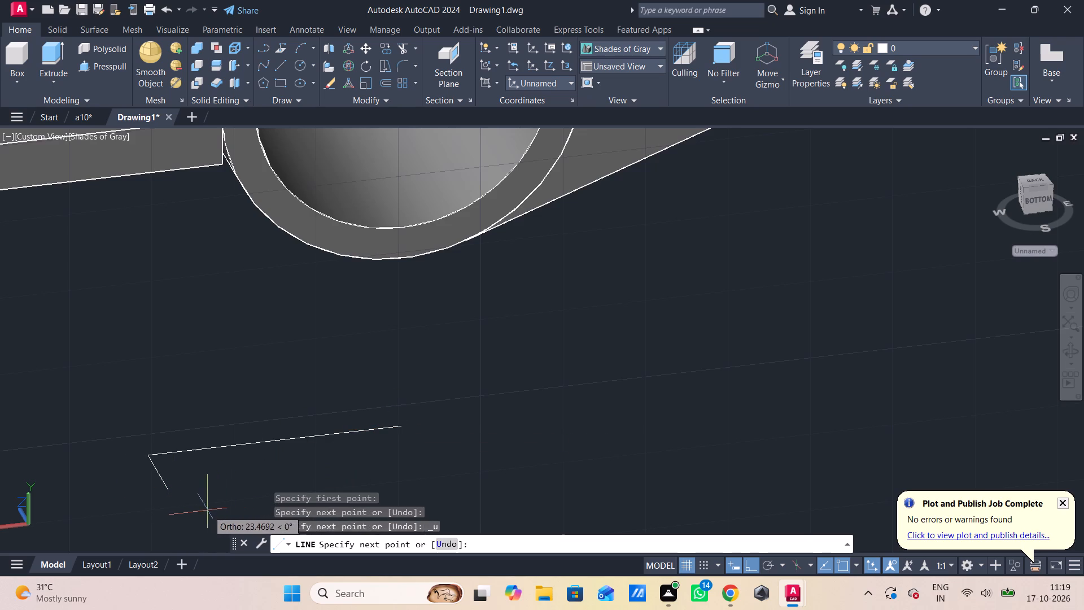
click(174, 494)
key(Escape)
key(Escape)
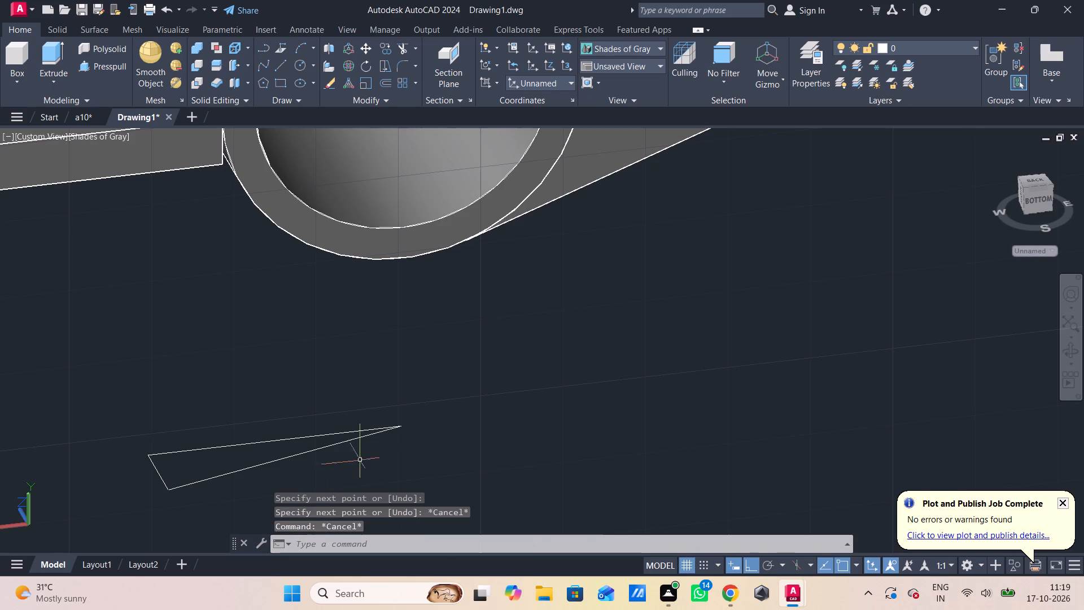
Join the three triangle lines into a single polyline.
click(409, 399)
click(110, 494)
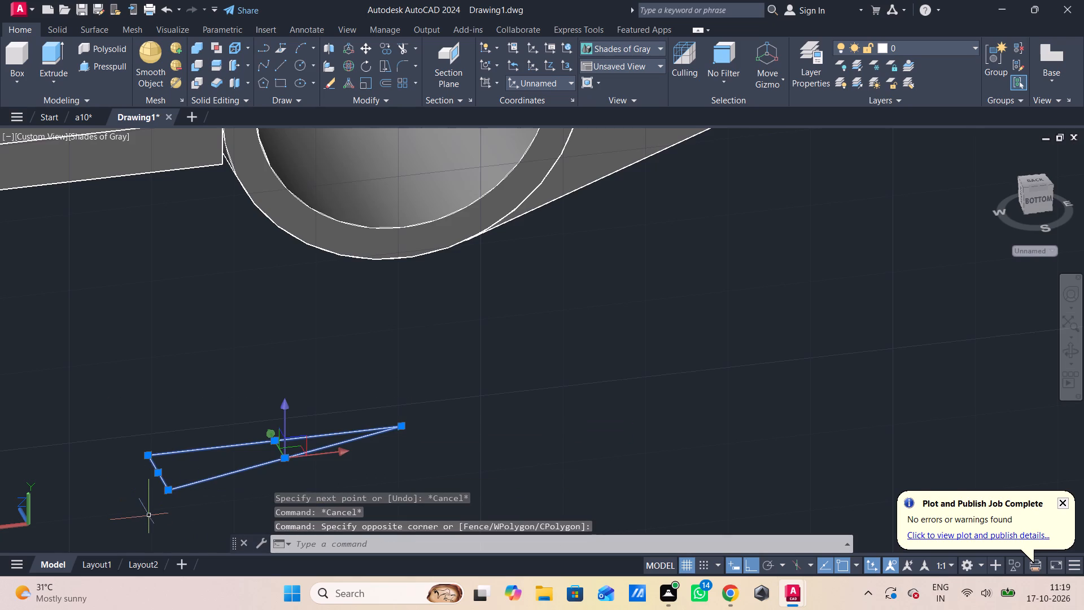
text(join)
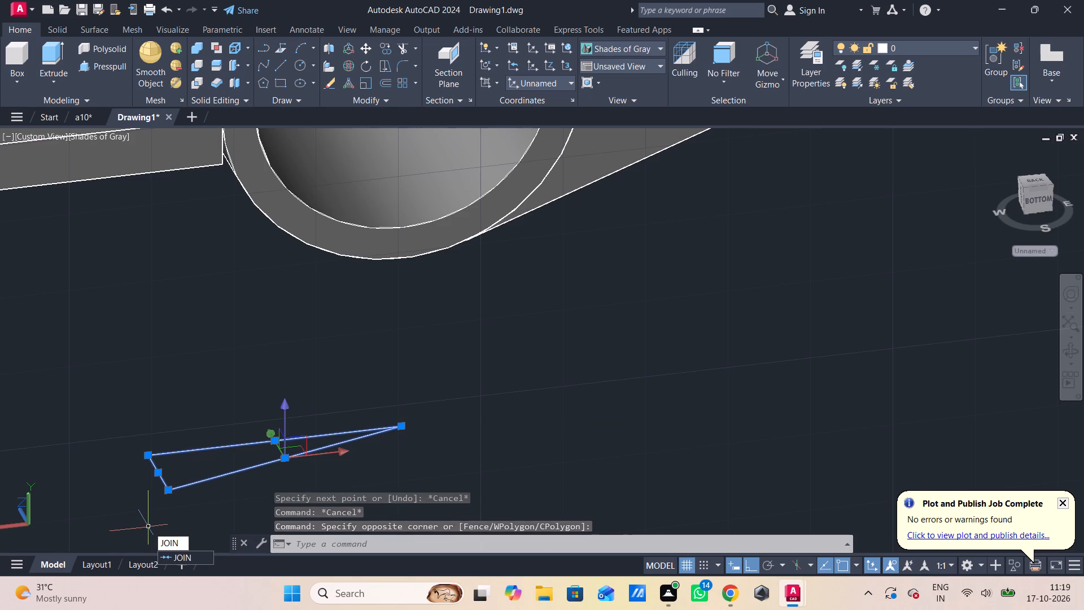
key(Return)
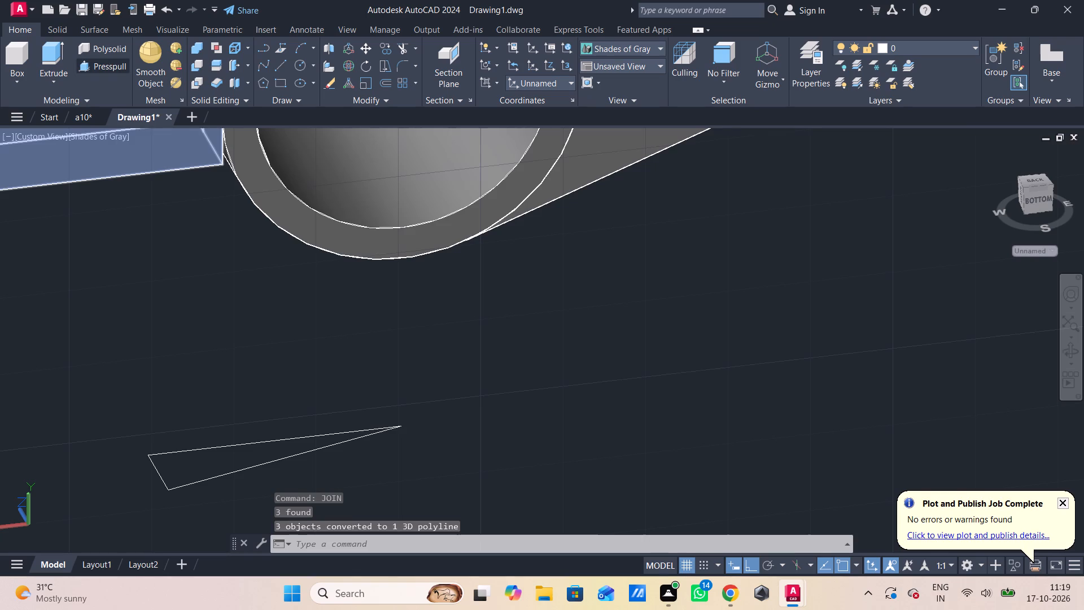
Press-pull the joined triangle outline to a height of 6 to form the rib solid.
click(104, 71)
click(229, 476)
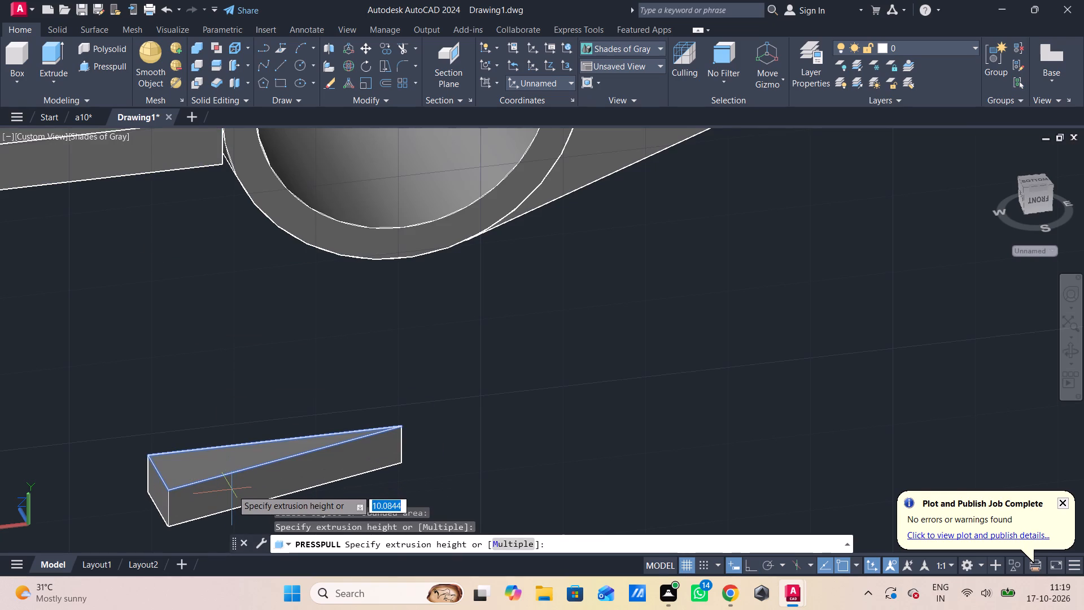
key(6)
key(Return)
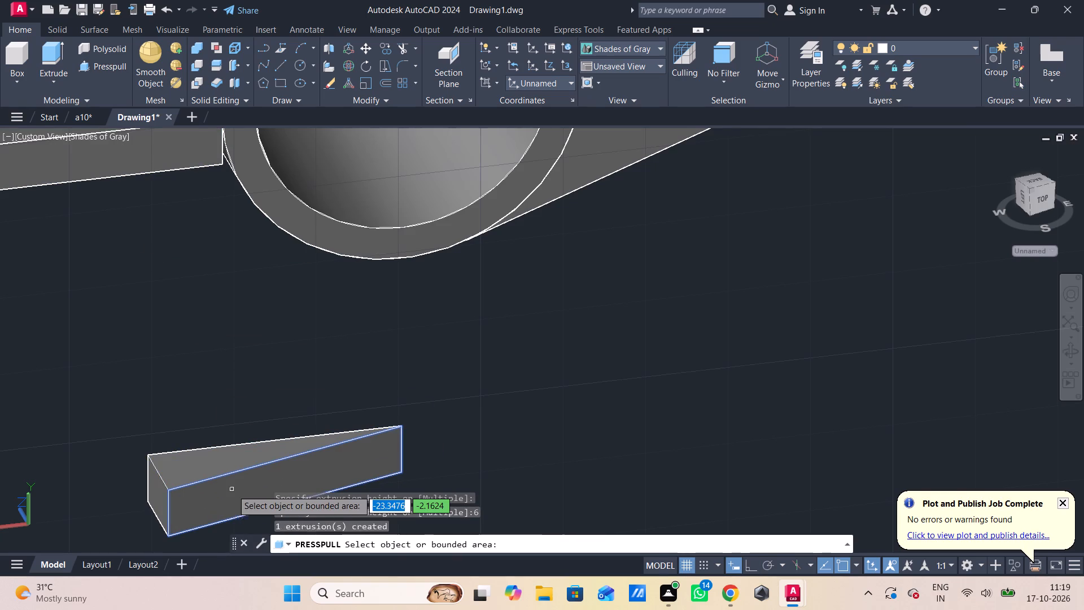
key(Escape)
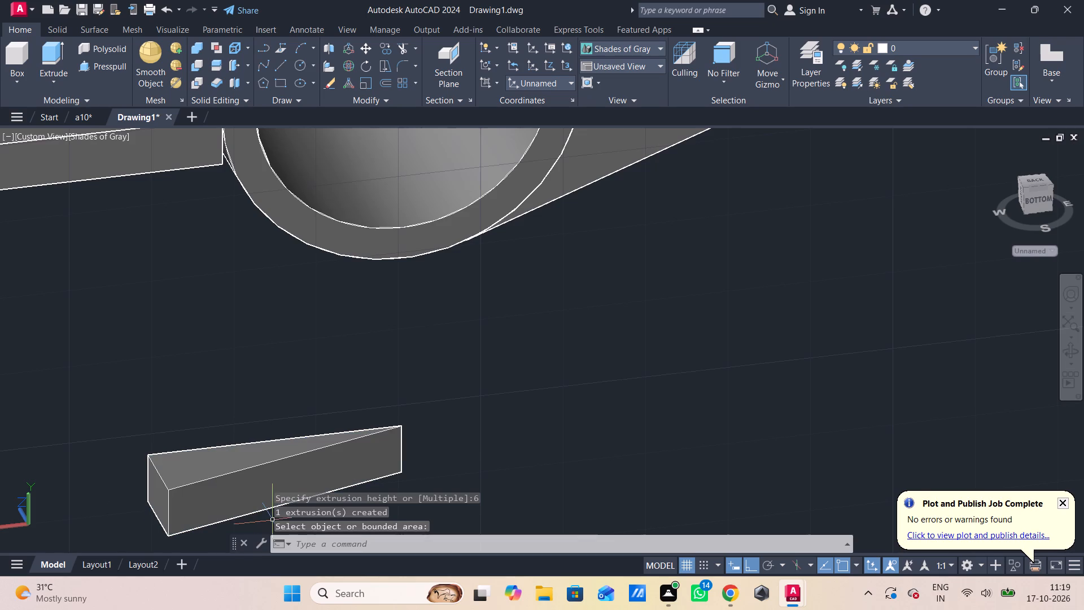
Move the triangular rib solid by its pointed upper corner onto the bar's lower corner beside the tube.
click(362, 461)
key(m)
key(space)
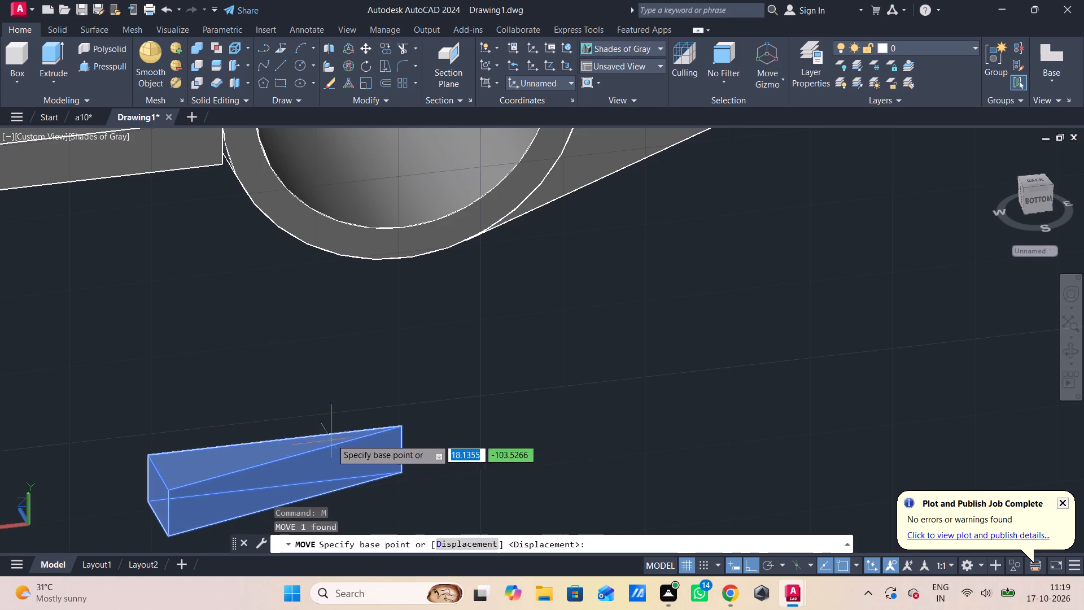
click(402, 426)
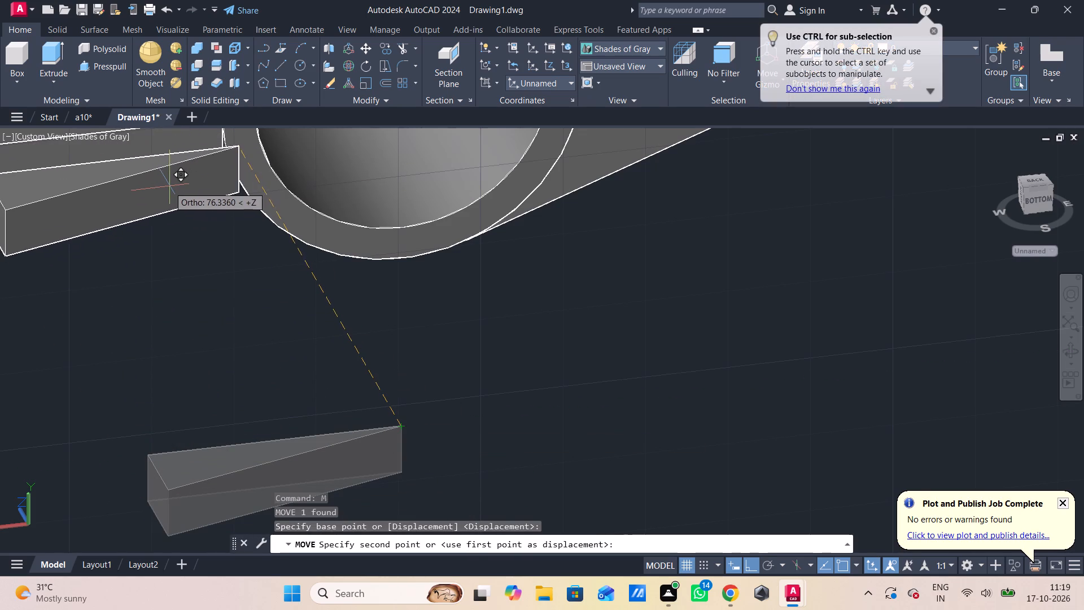
middle_drag(163, 182, 186, 293)
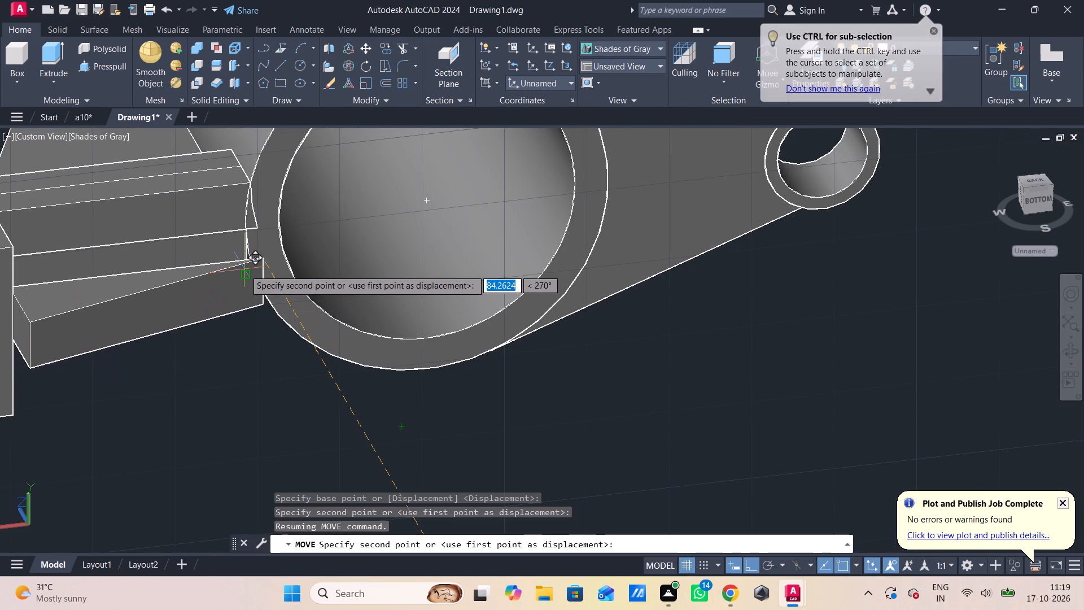
click(248, 272)
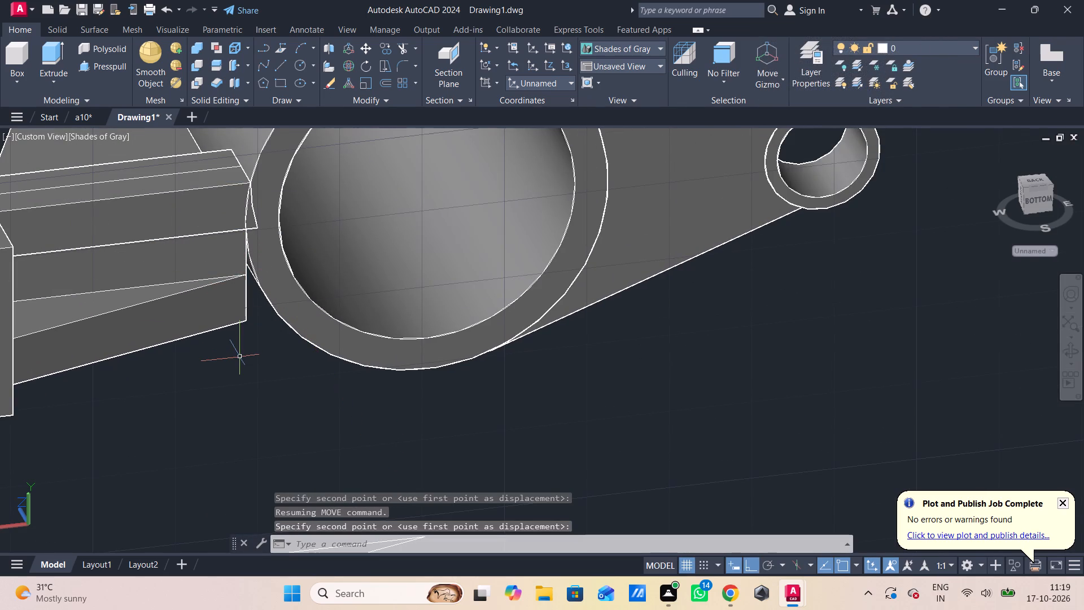
Shift the triangular rib slightly toward the tube so its pointed end meets the tube's outer wall.
shift+middle_drag(282, 344, 171, 344)
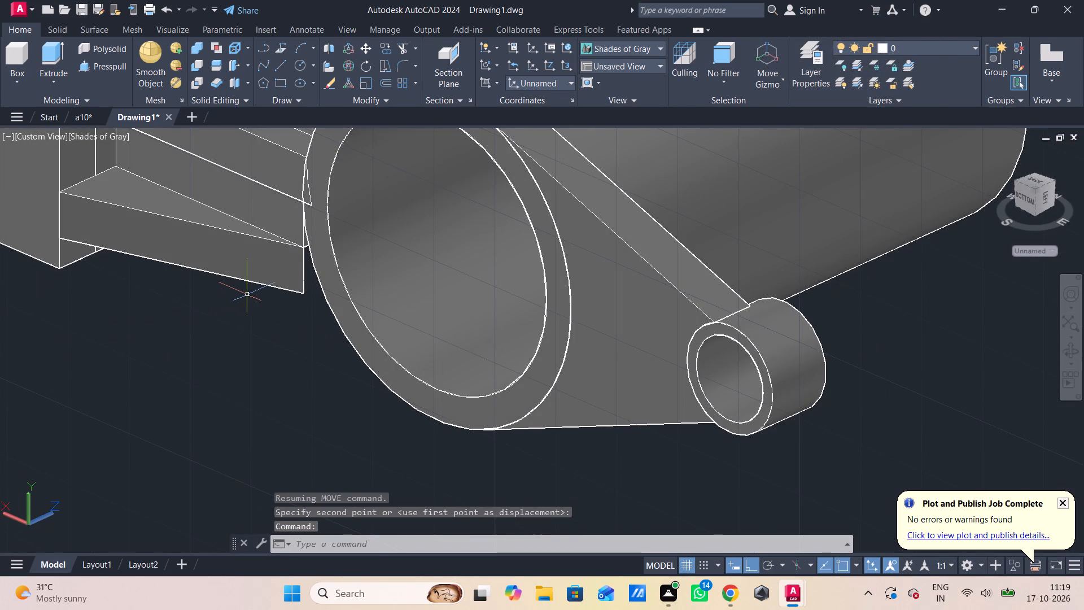
shift+middle_drag(247, 295, 279, 306)
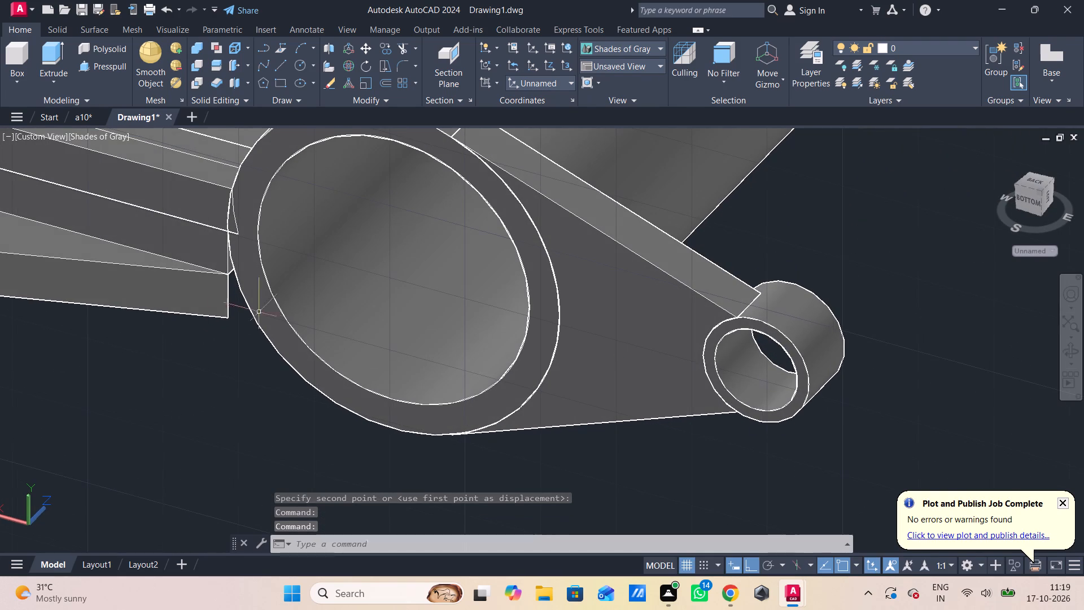
click(223, 308)
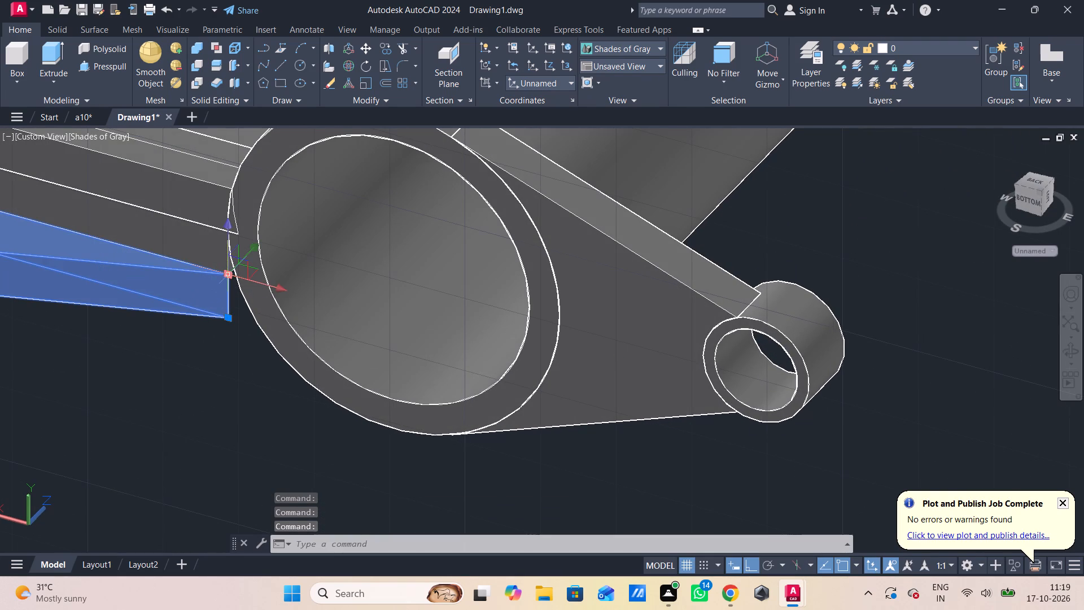
text(m)
key(space)
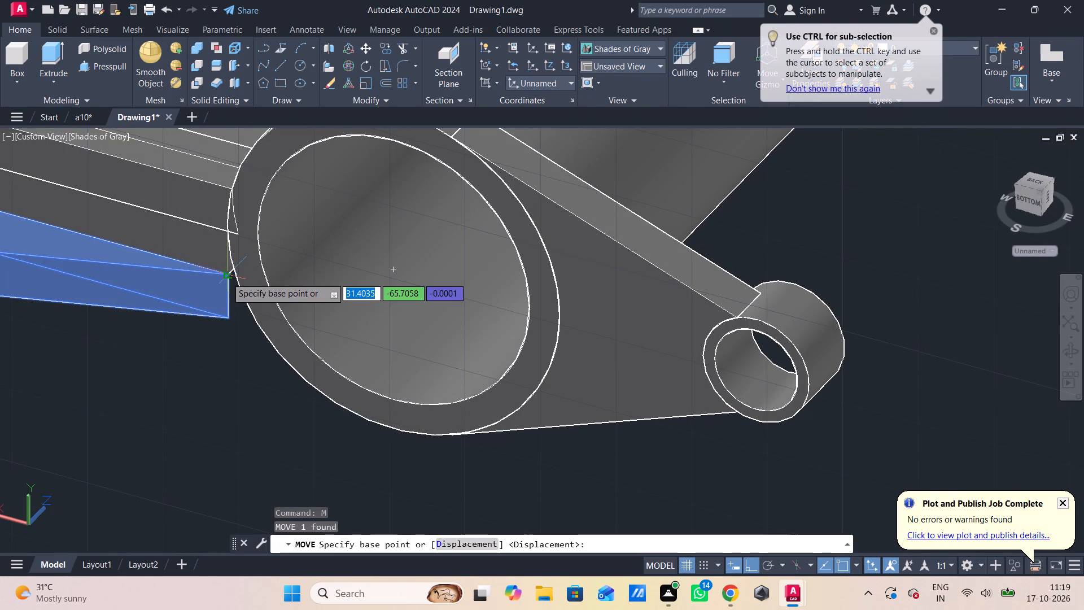
click(226, 277)
click(234, 278)
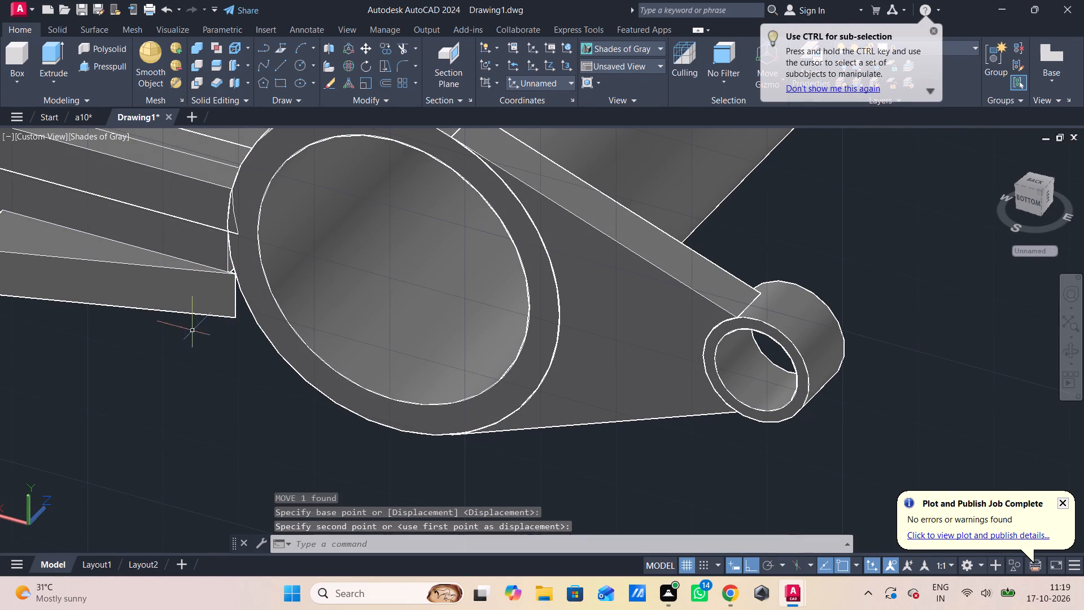
shift+middle_drag(129, 341, 167, 347)
scroll(161, 350, down, 1)
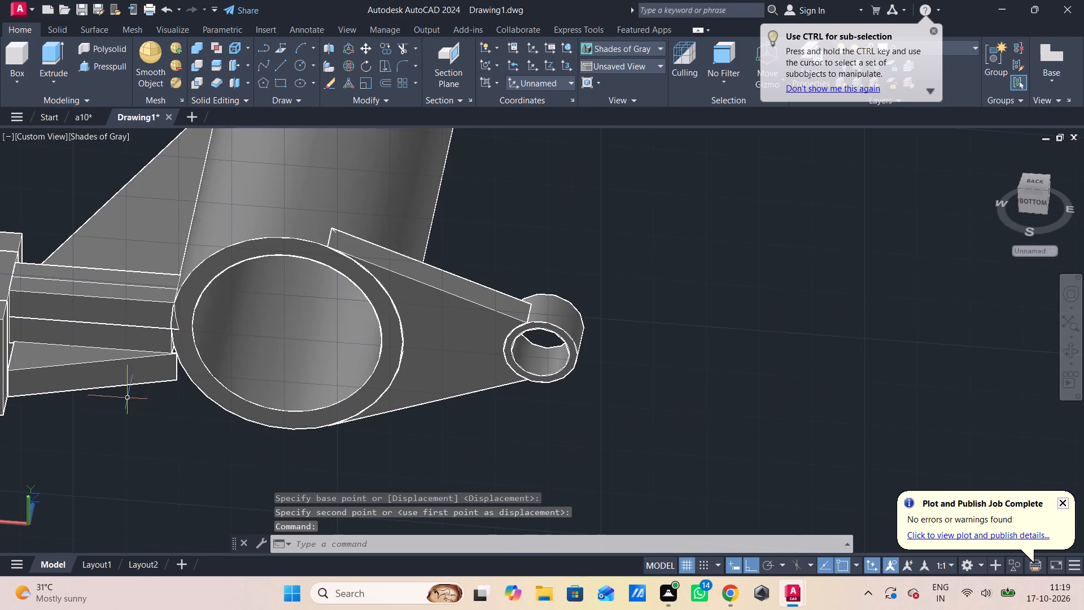
Press-pull the triangular rib's wide end face toward the lug block to close the gap between them.
shift+middle_drag(128, 398, 152, 398)
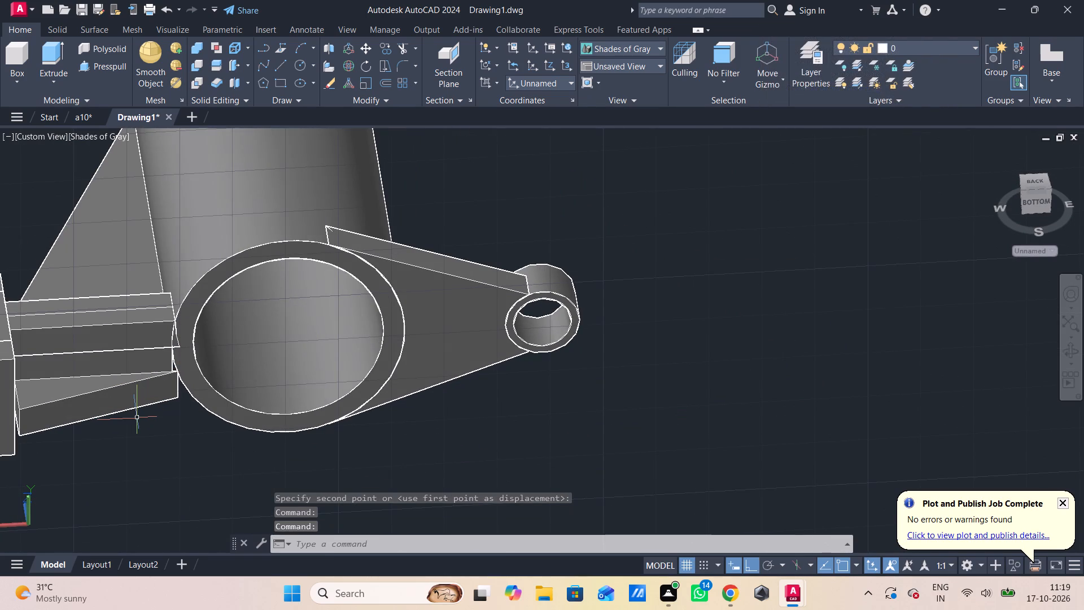
scroll(146, 429, down, 1)
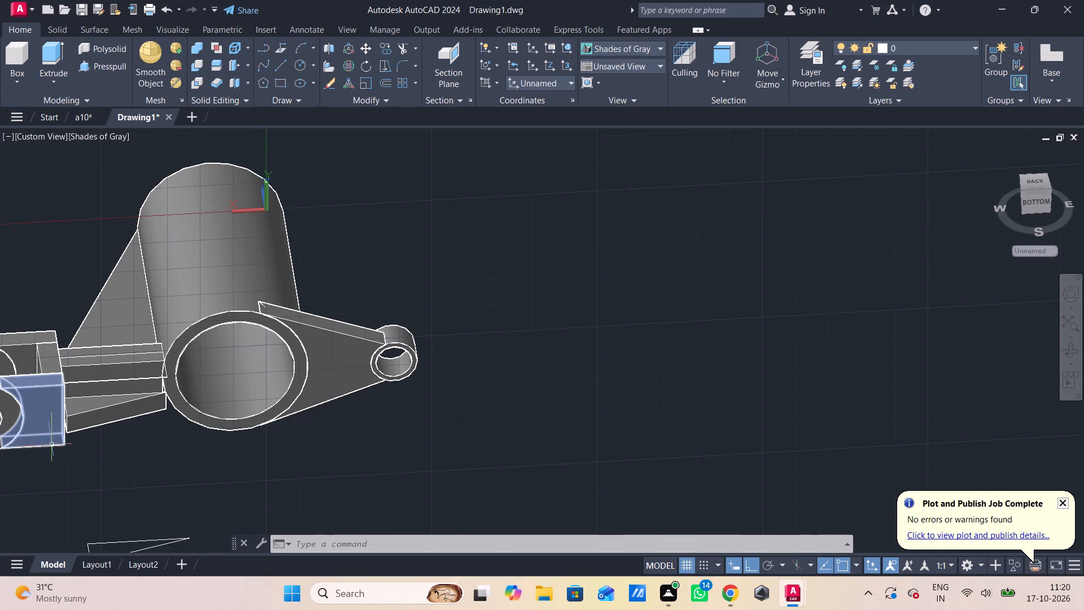
shift+middle_click(120, 454)
scroll(116, 450, up, 3)
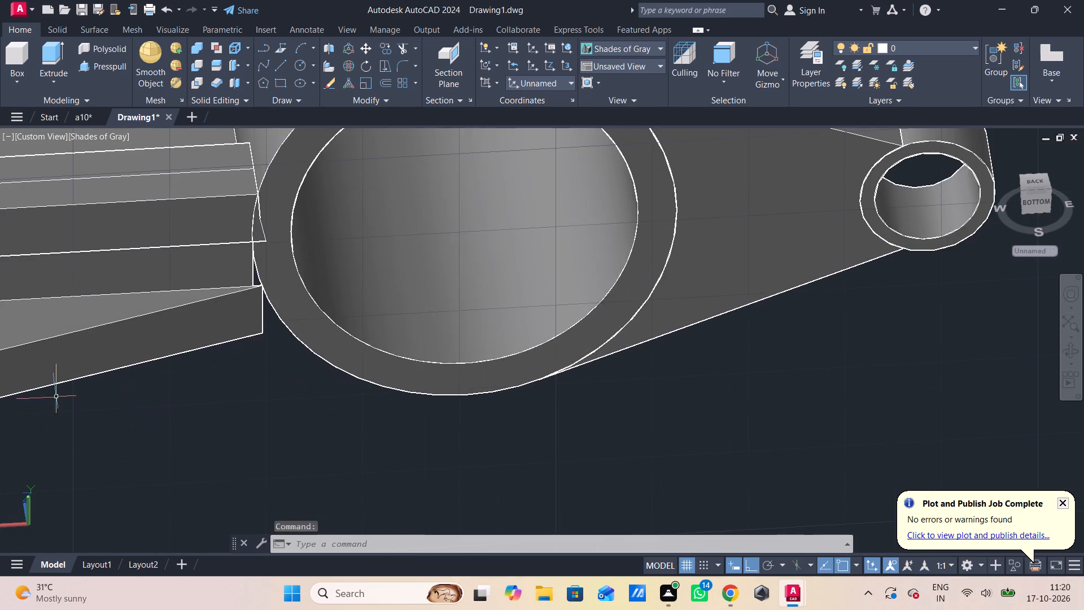
middle_drag(56, 401, 217, 411)
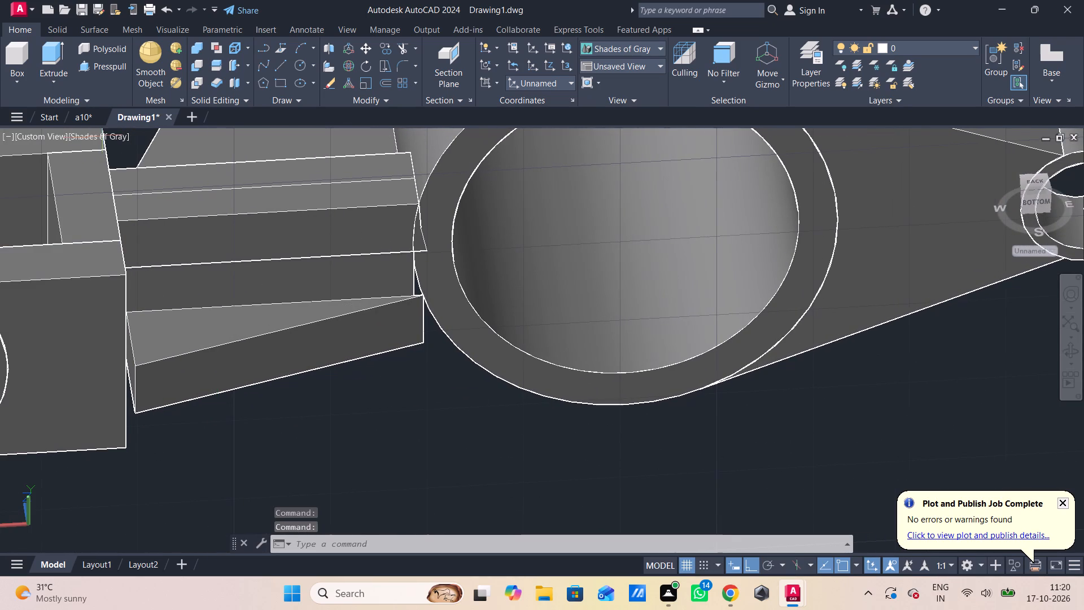
click(99, 73)
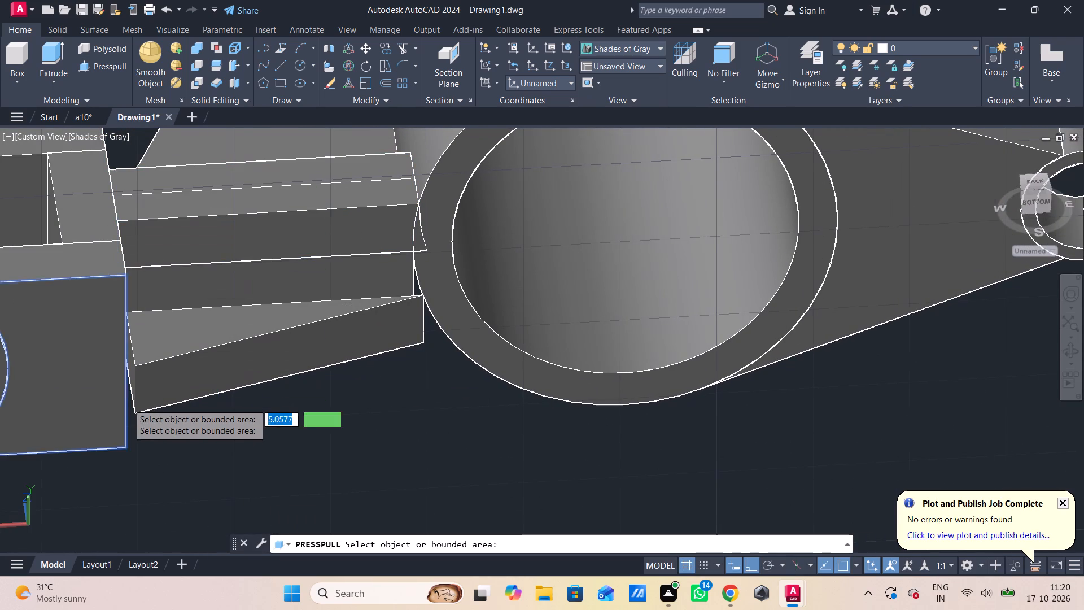
click(135, 382)
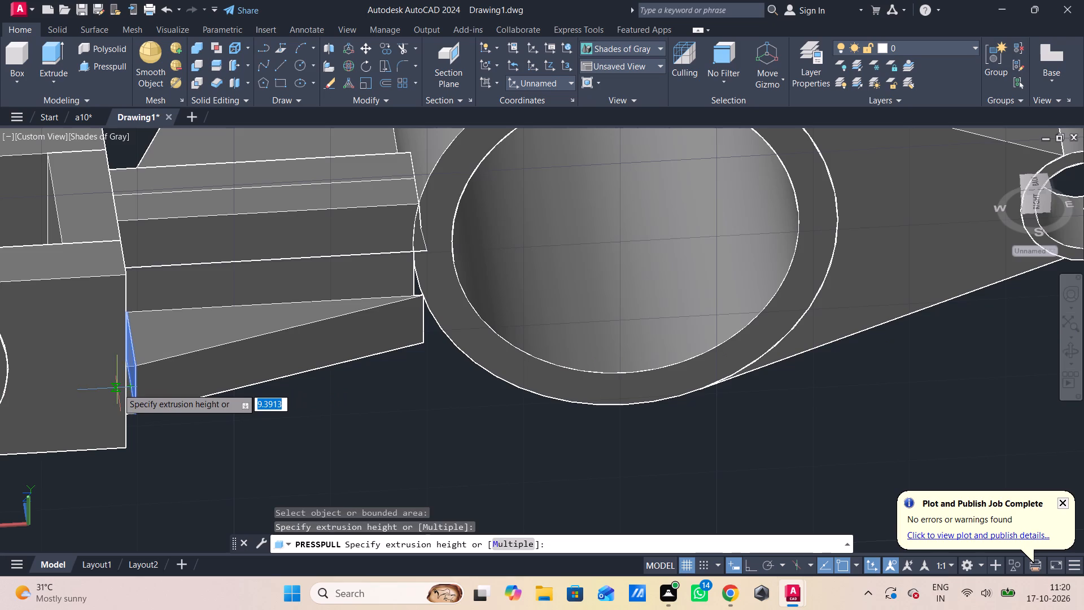
click(117, 388)
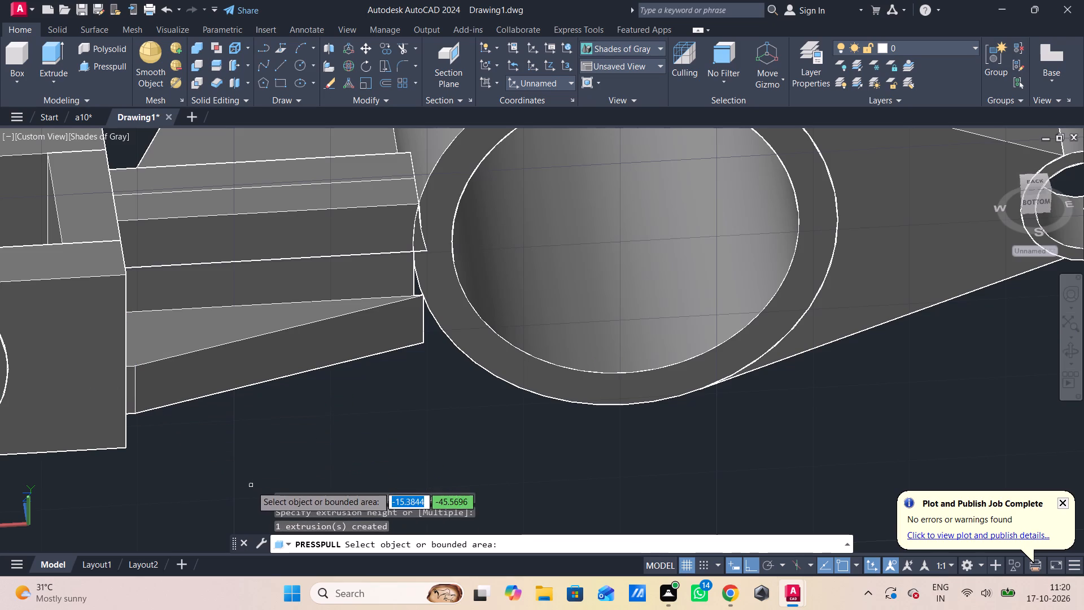
key(Escape)
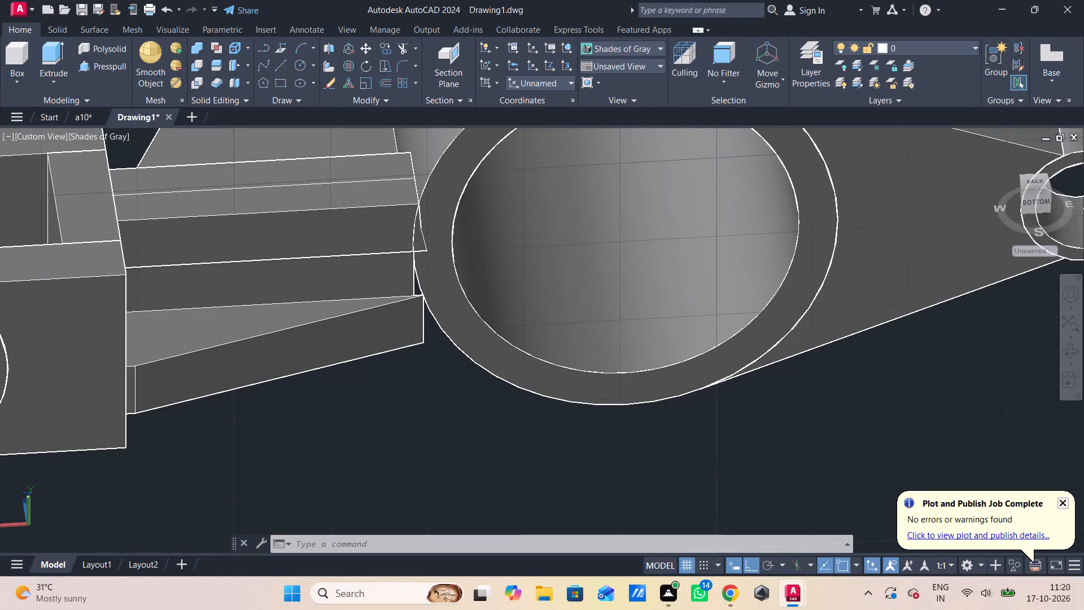
Press-pull the rib's triangular face nearest the bar up to the bar's lower corner.
click(93, 65)
click(237, 328)
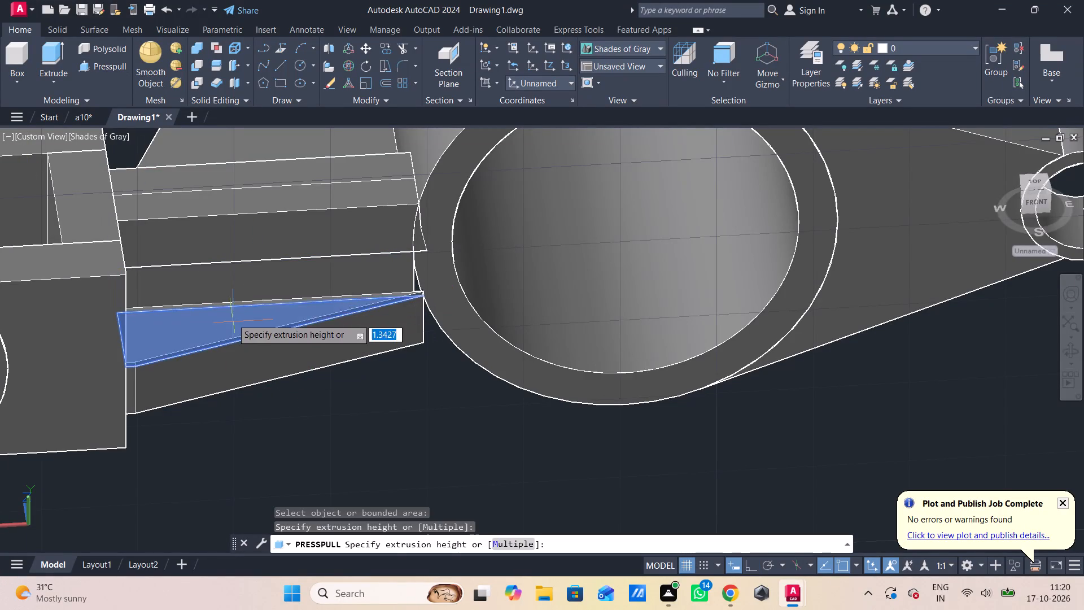
click(419, 252)
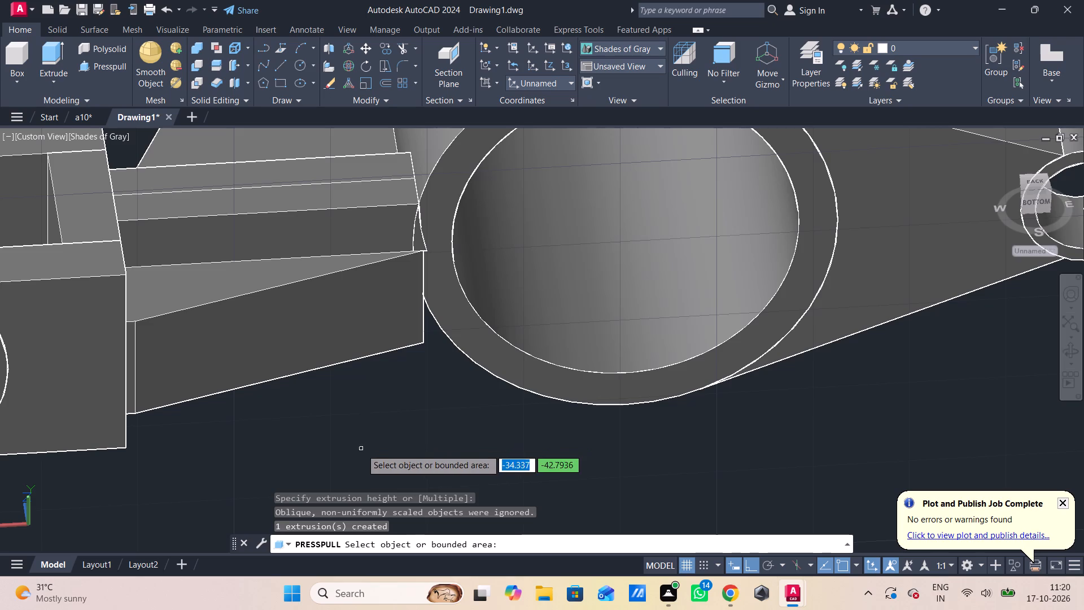
key(Escape)
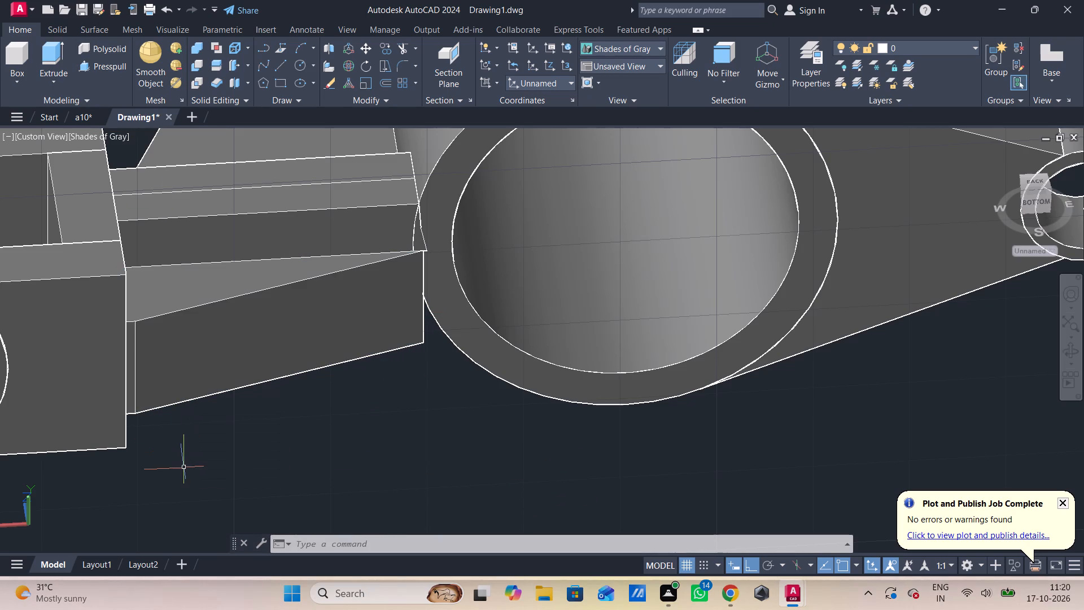
Press-pull the rib's opposite triangular face by -6.
shift+middle_drag(195, 469, 209, 432)
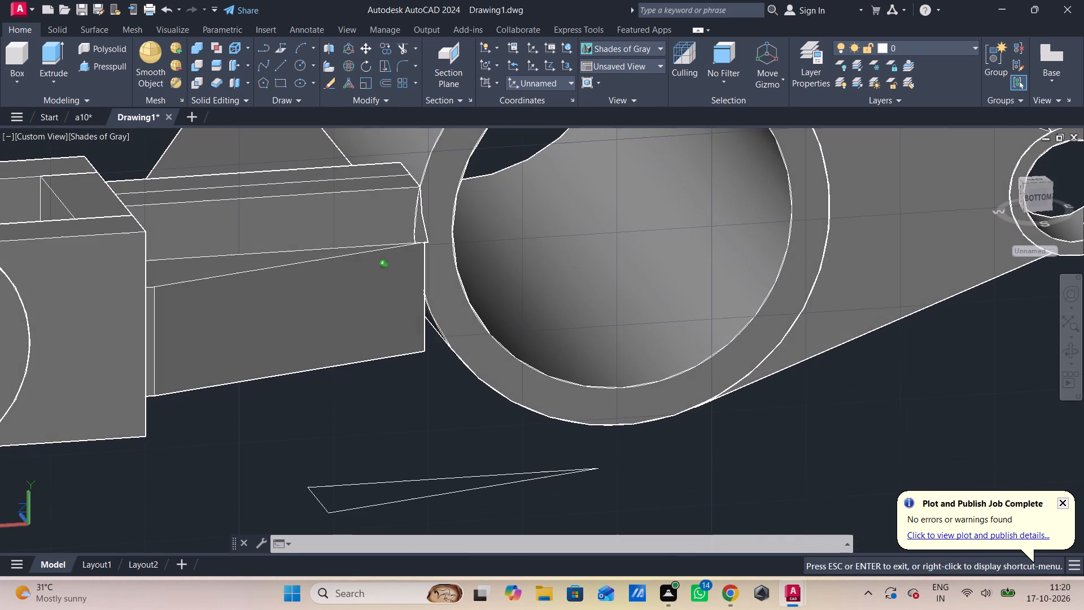
shift+middle_drag(209, 432, 211, 432)
shift+right_click(211, 432)
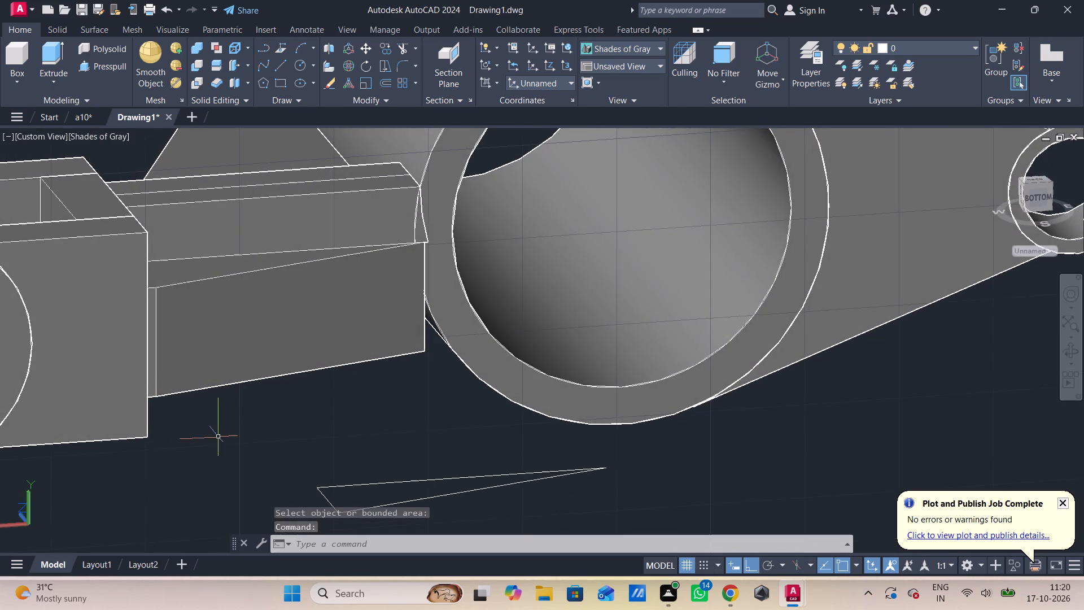
shift+middle_drag(220, 437, 235, 364)
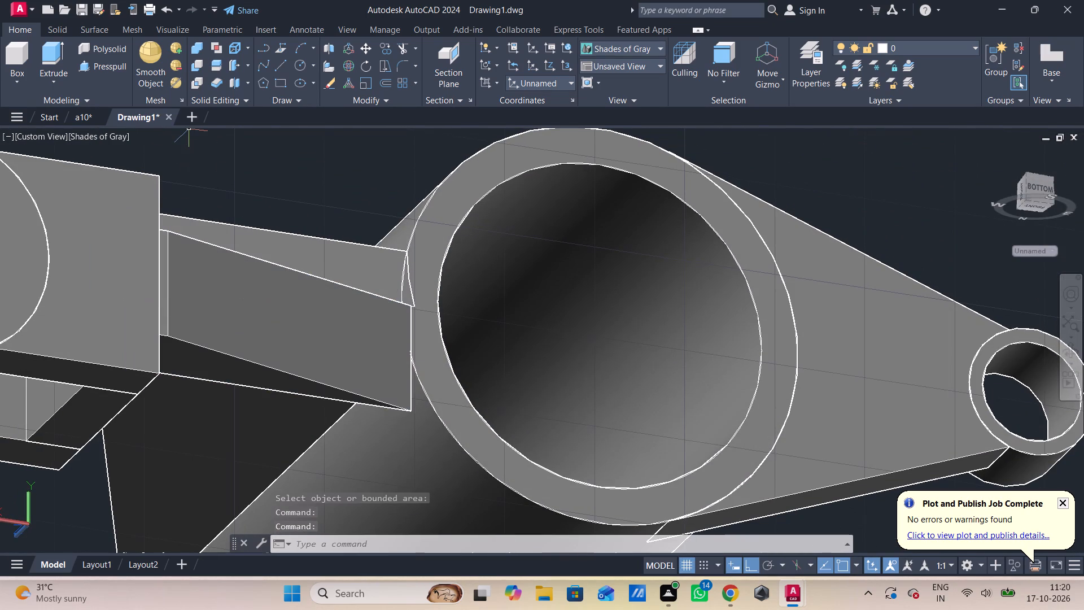
click(107, 68)
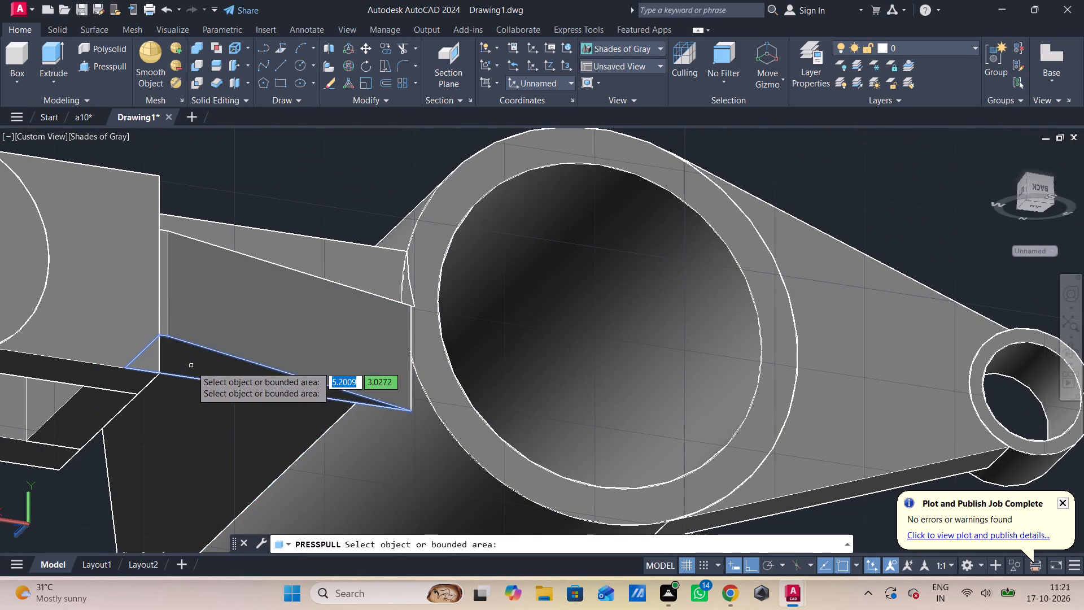
click(191, 366)
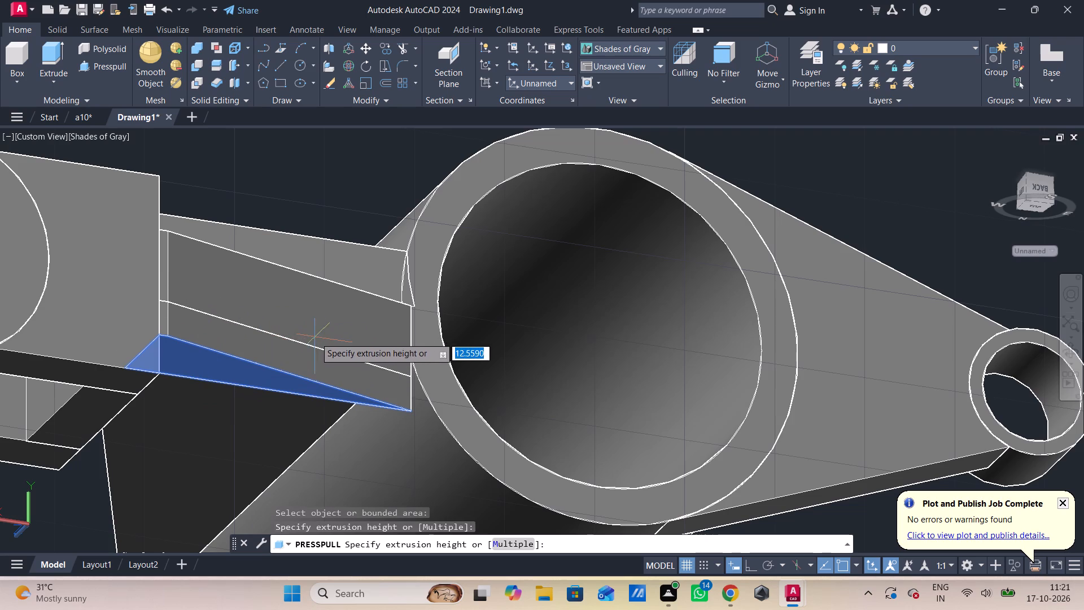
text(-6)
key(Return)
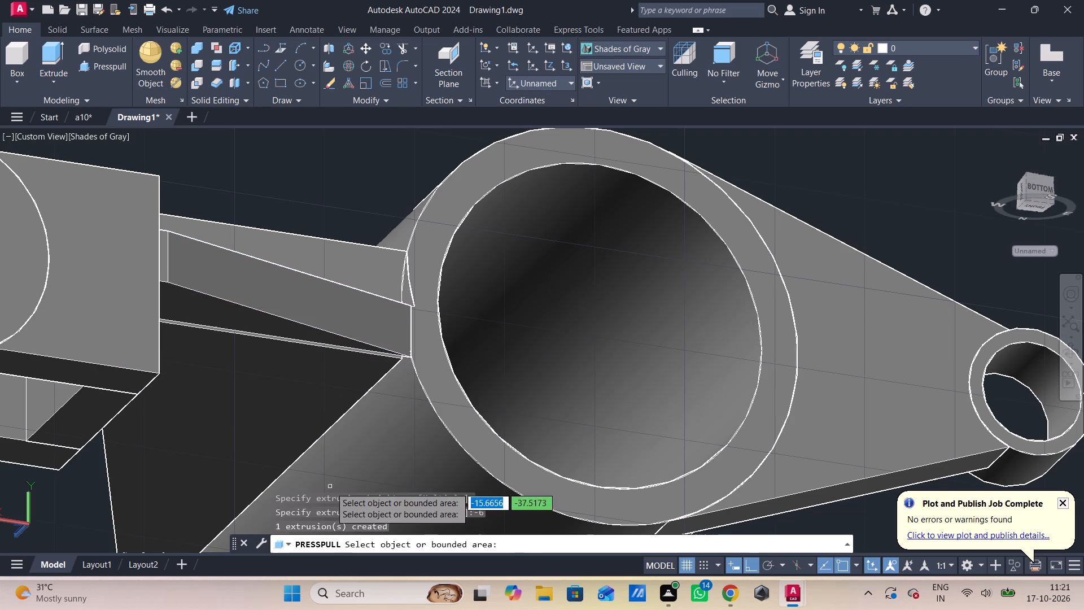
key(Escape)
Press-pull the small curved sliver area where the bar's end meets the tube's outer wall.
shift+middle_drag(341, 489, 351, 549)
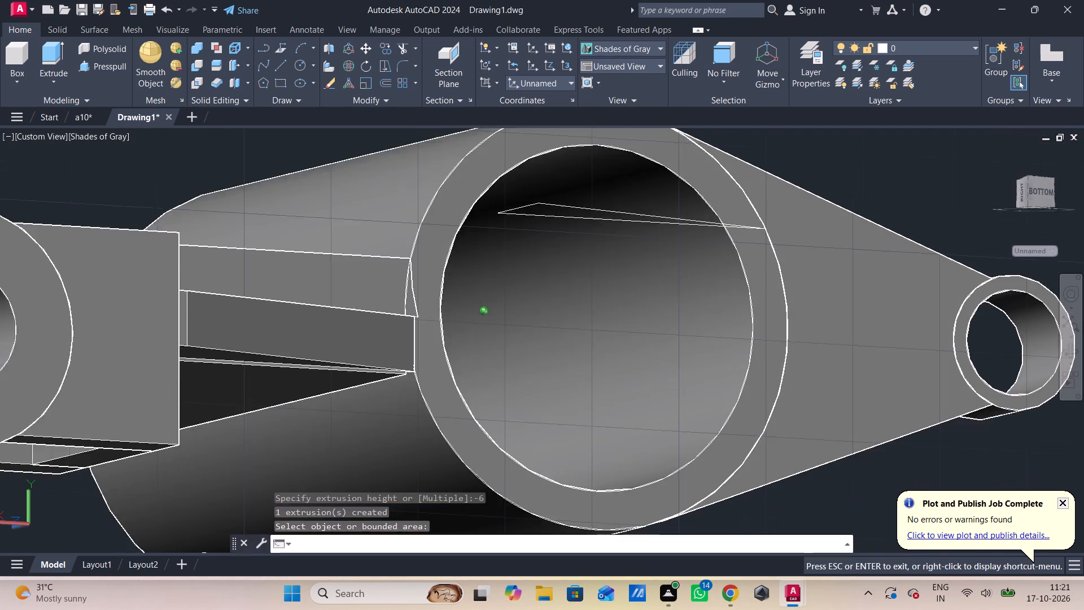
shift+middle_drag(351, 549, 344, 579)
shift+middle_drag(510, 480, 443, 541)
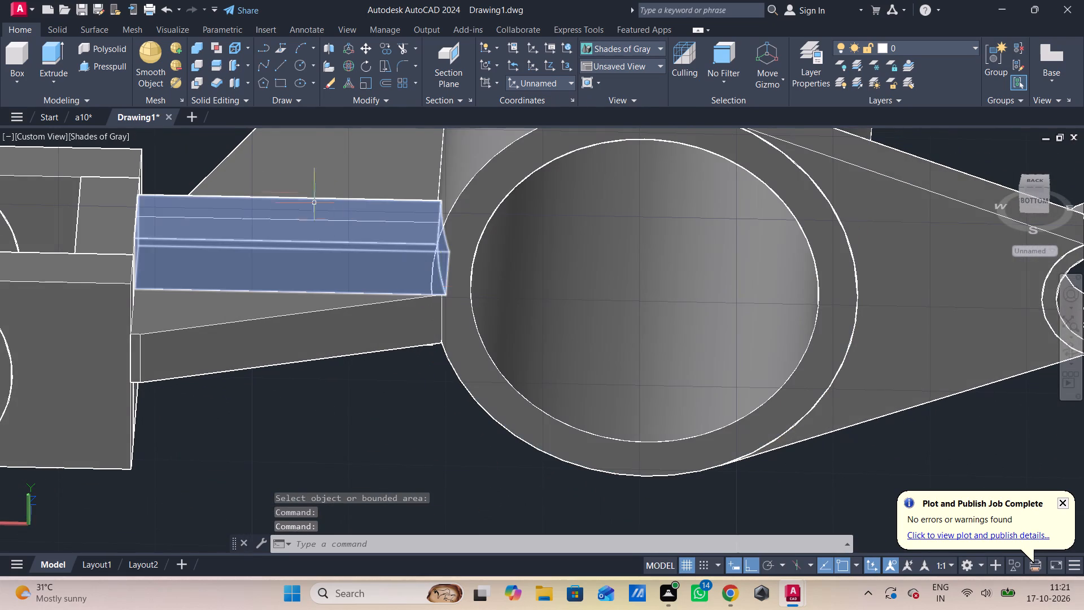
click(113, 69)
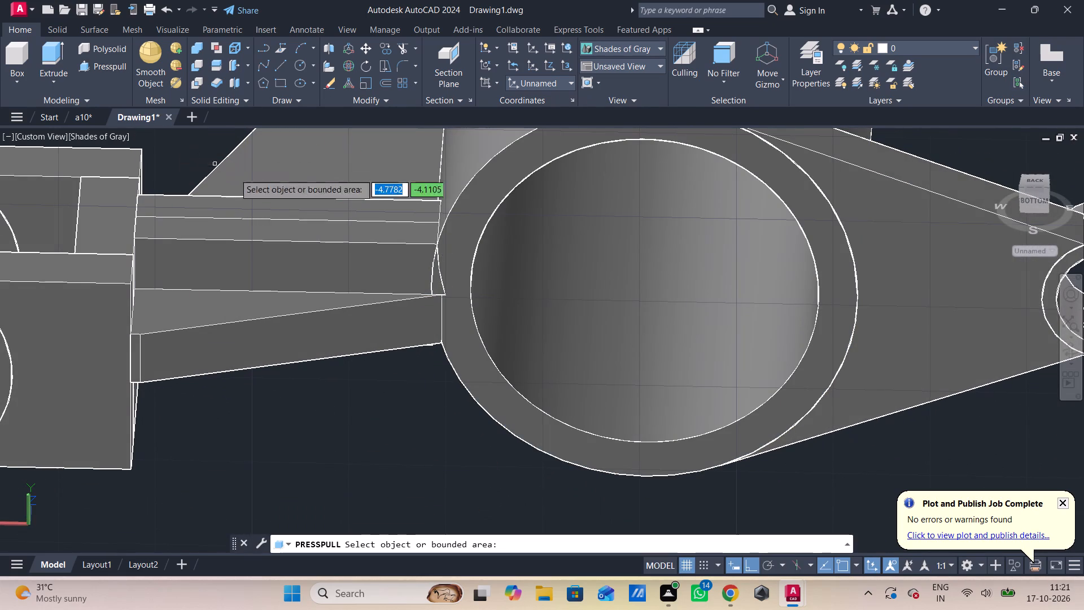
click(440, 281)
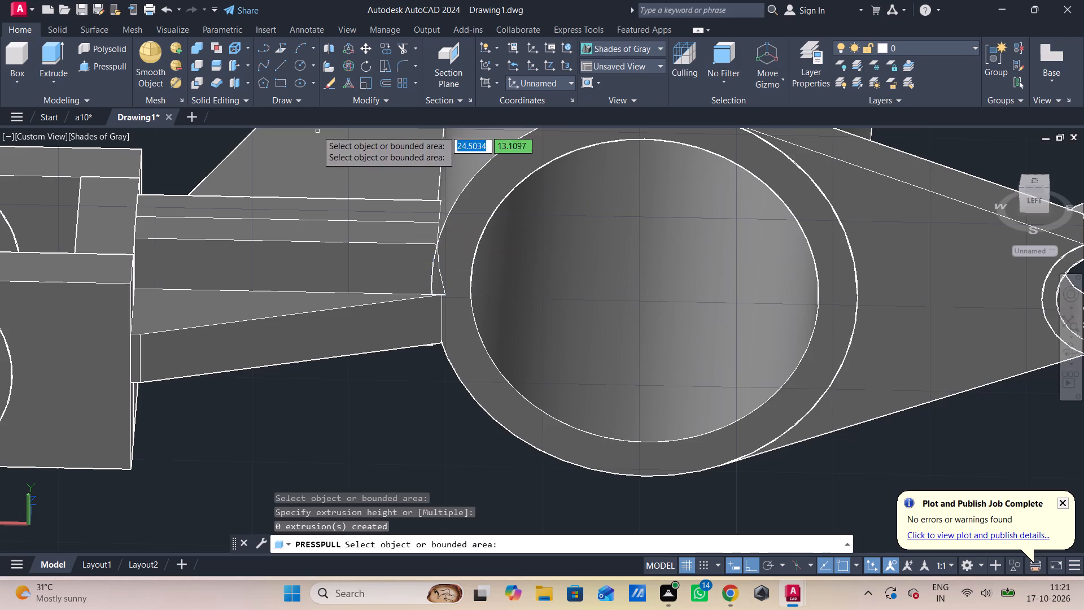
middle_drag(214, 219, 289, 322)
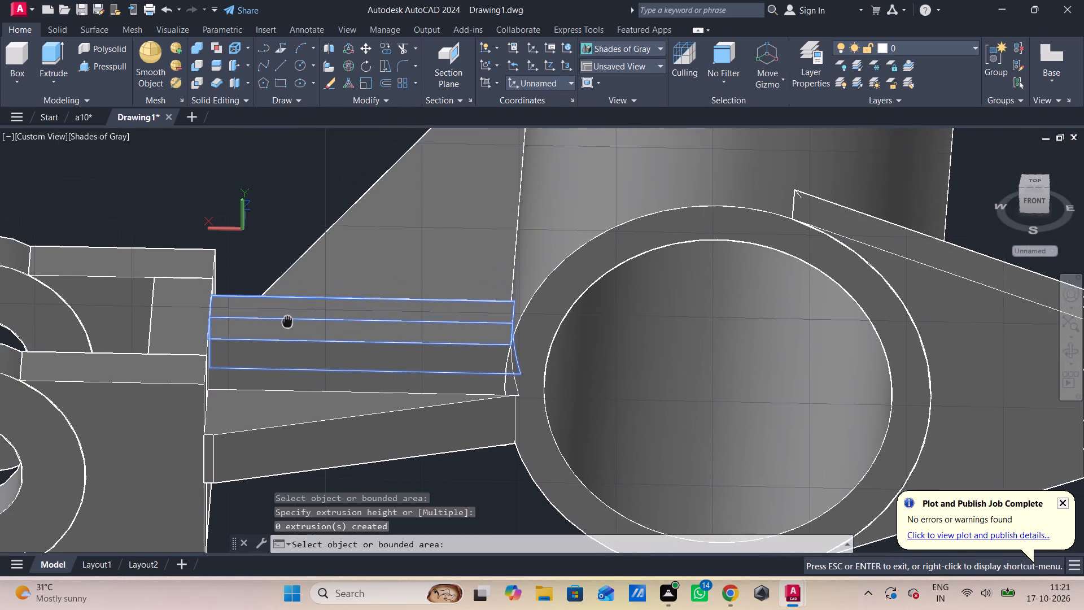
middle_drag(289, 322, 292, 330)
click(307, 210)
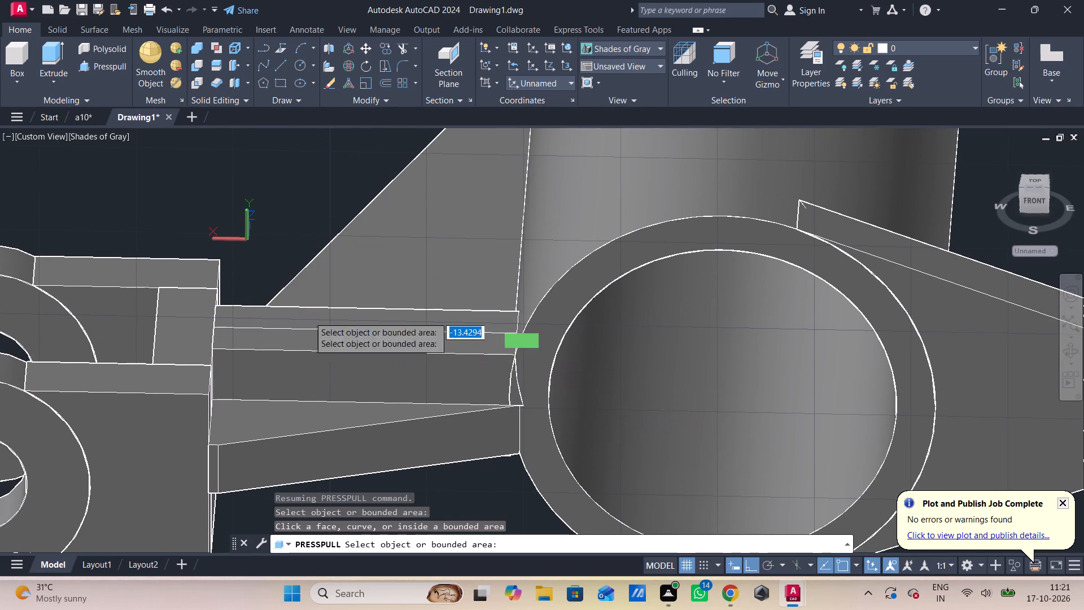
click(512, 397)
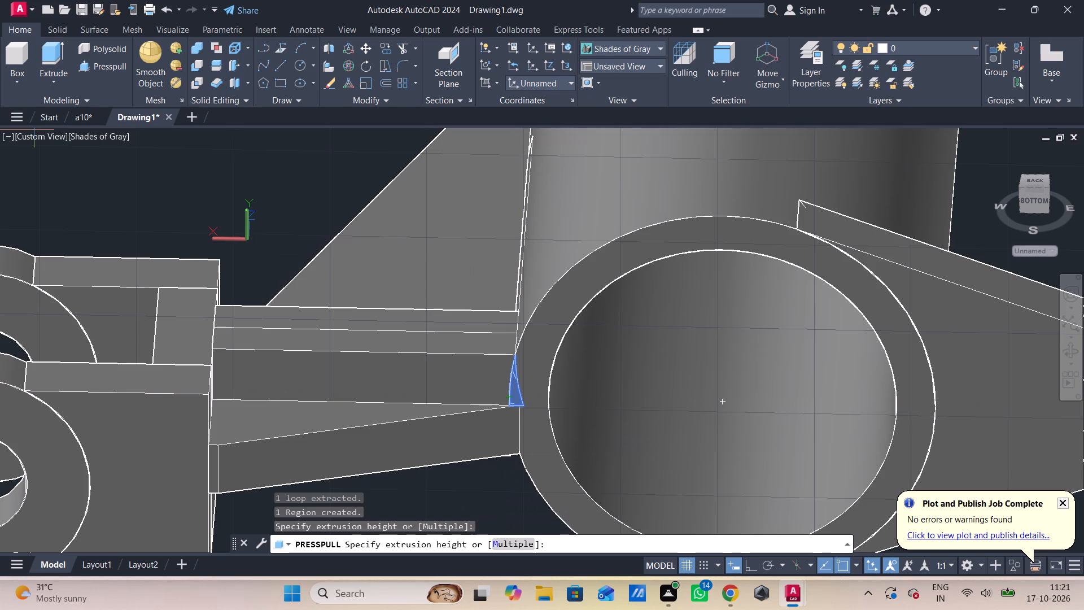
click(295, 156)
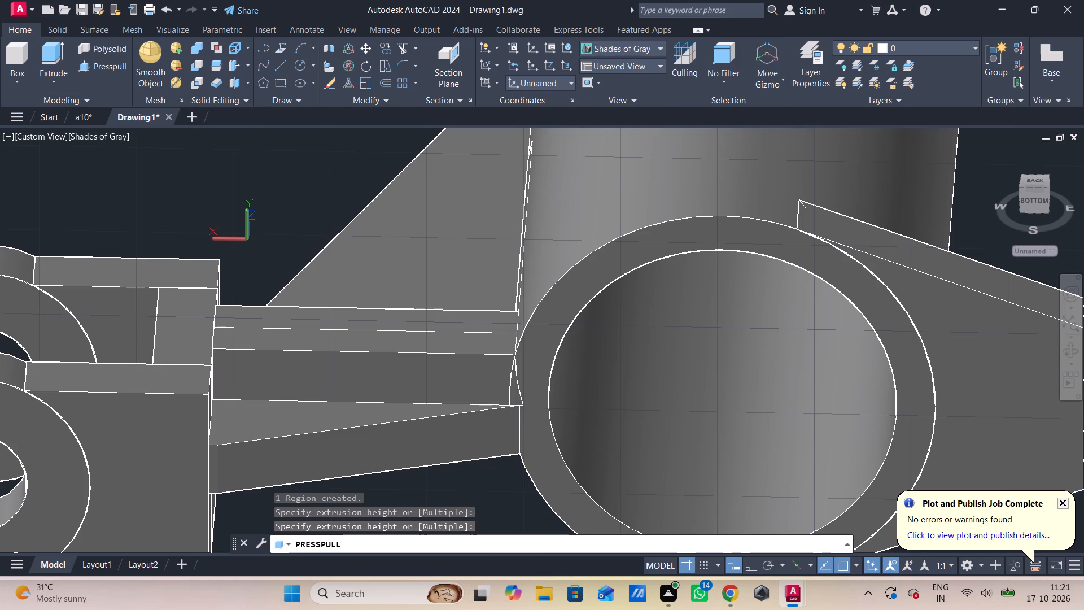
scroll(473, 380, down, 5)
scroll(375, 357, down, 2)
scroll(382, 352, up, 2)
scroll(382, 351, down, 3)
scroll(382, 356, up, 2)
scroll(383, 360, down, 1)
scroll(383, 364, up, 2)
scroll(383, 368, down, 1)
key(Return)
key(Return)
scroll(316, 398, down, 4)
key(Escape)
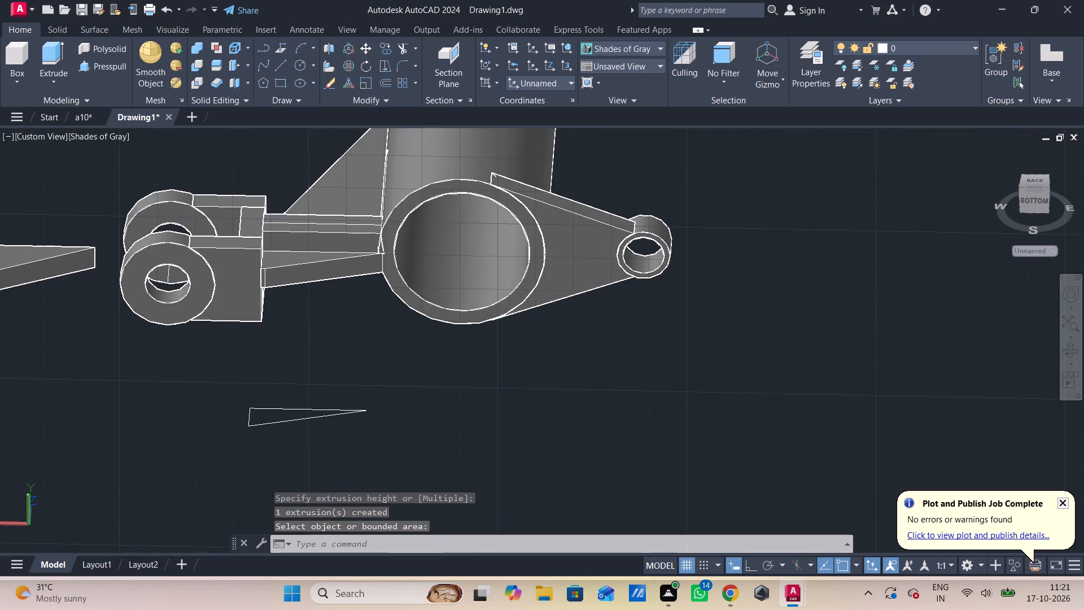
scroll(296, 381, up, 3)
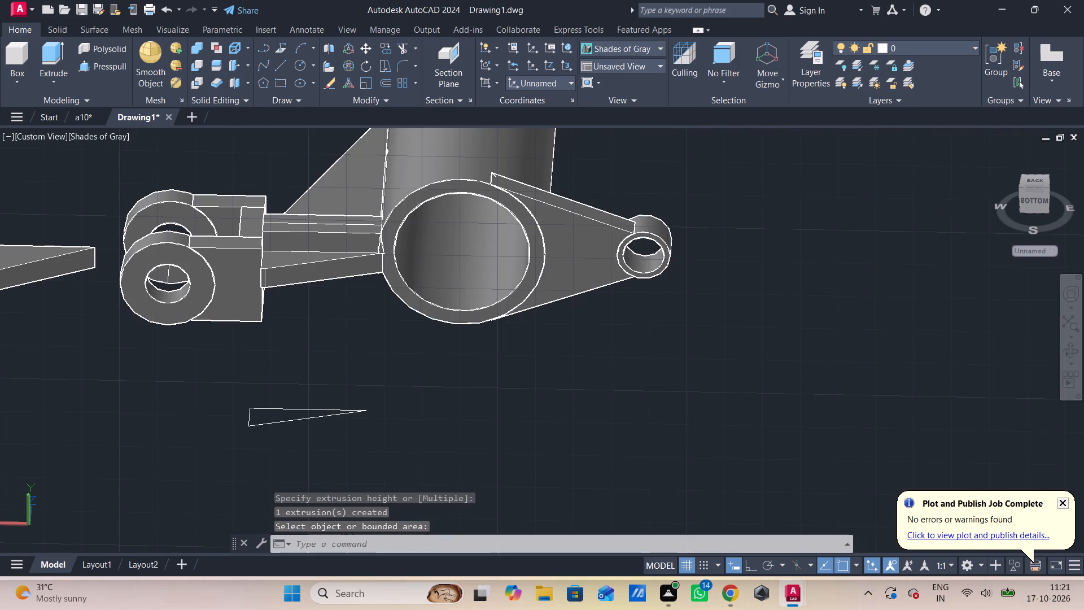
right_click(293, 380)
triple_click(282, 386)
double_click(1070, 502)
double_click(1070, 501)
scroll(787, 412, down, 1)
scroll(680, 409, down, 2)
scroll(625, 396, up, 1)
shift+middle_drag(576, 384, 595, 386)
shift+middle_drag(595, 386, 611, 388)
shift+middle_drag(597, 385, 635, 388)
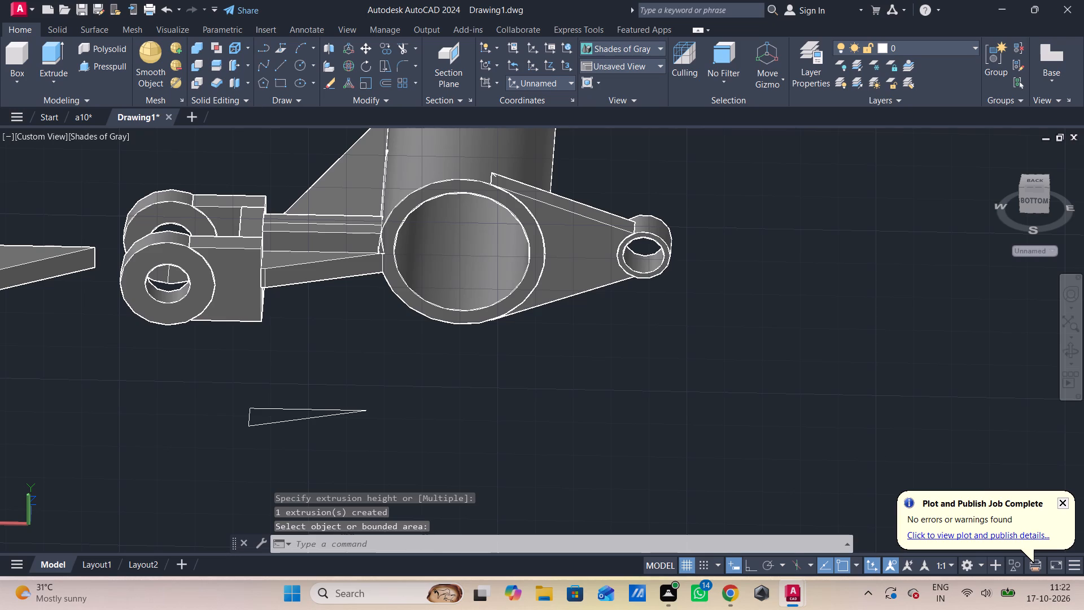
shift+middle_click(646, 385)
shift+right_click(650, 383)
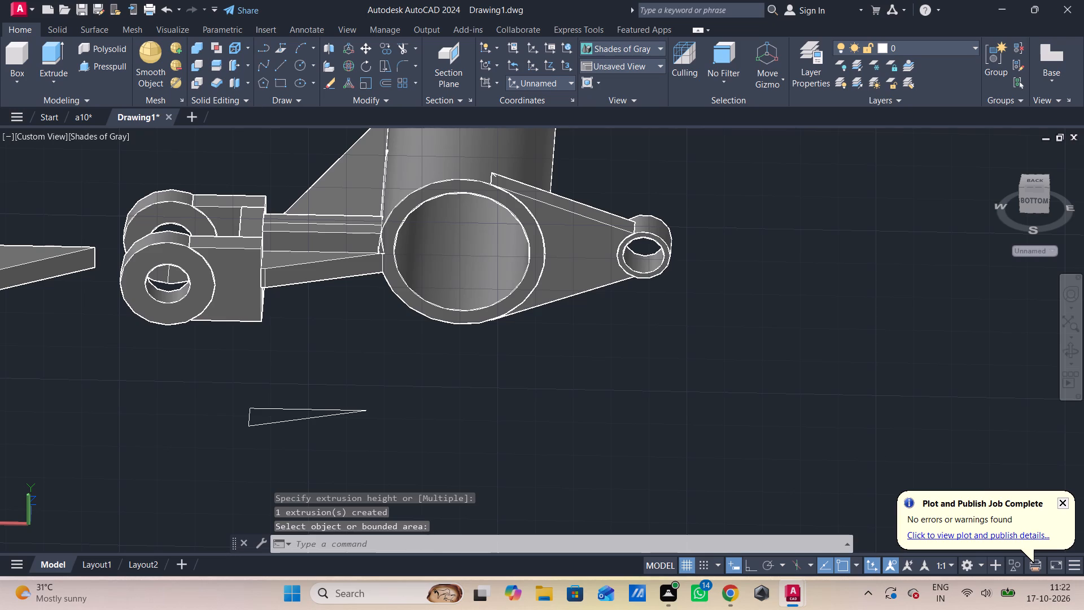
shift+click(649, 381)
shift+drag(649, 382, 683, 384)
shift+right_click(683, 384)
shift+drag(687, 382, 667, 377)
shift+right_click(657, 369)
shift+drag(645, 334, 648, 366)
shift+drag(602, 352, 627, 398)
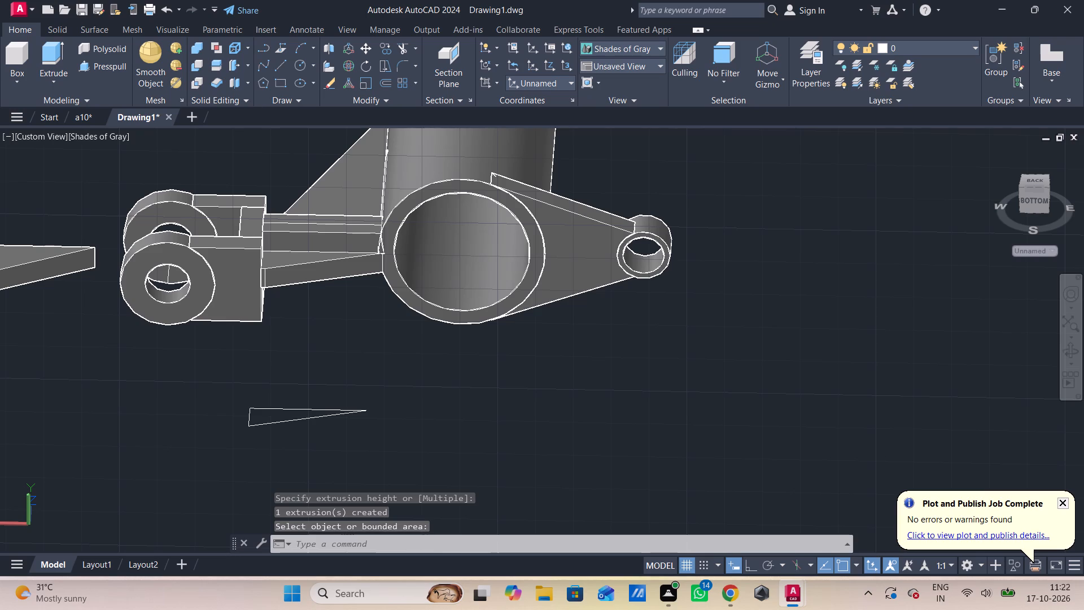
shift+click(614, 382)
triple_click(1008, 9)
Try to save the current drawing, Drawing1, with the modelled part.
key(ctrl+s)
key(ctrl+s)
key(ctrl+s)
key(ctrl+s)
key(ctrl+s)
key(ctrl+s)
key(ctrl+s)
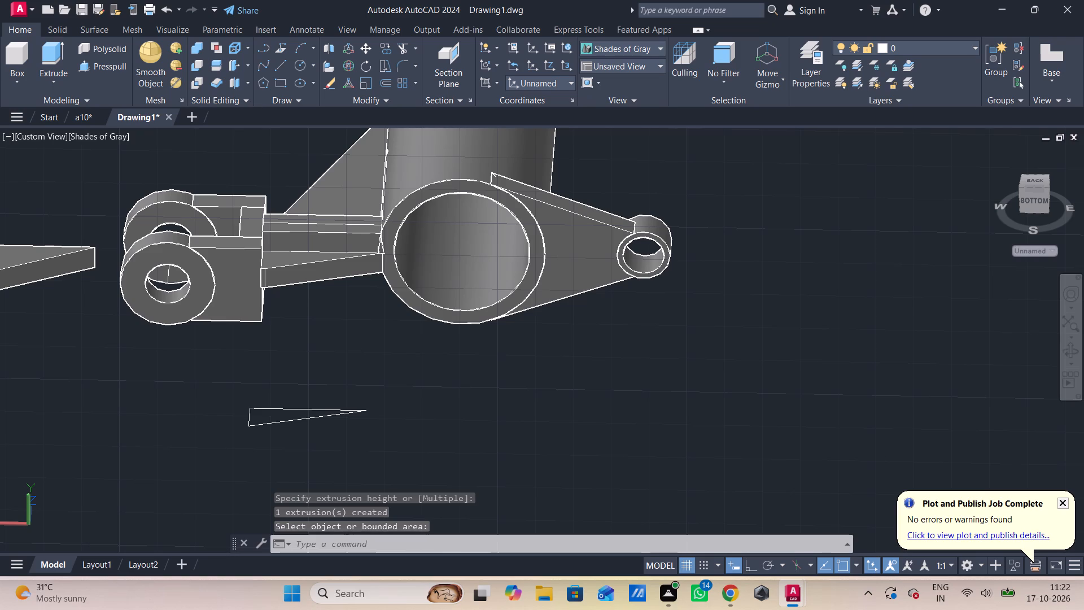
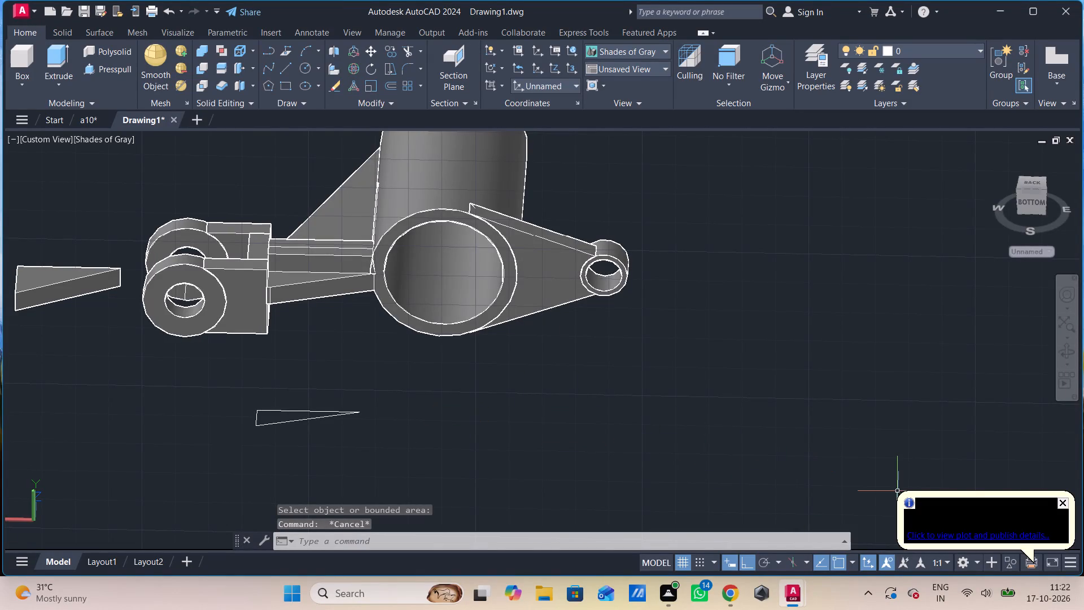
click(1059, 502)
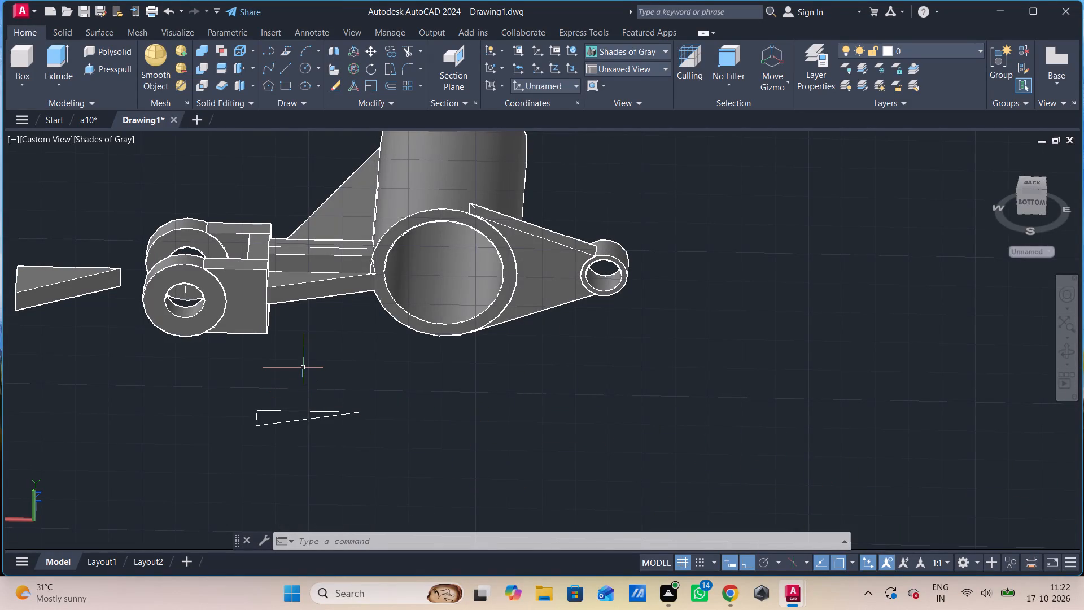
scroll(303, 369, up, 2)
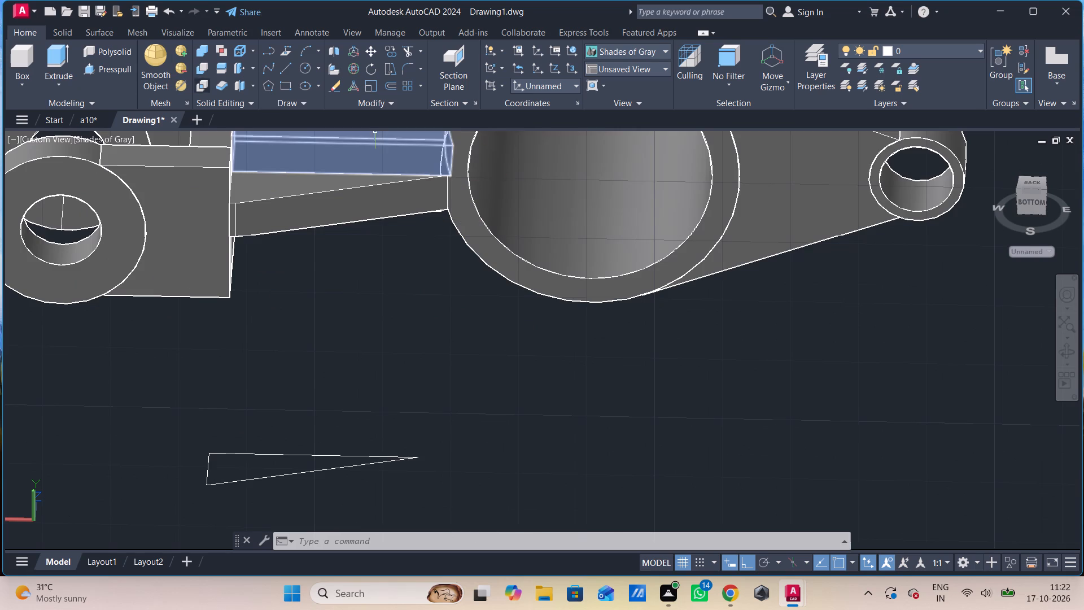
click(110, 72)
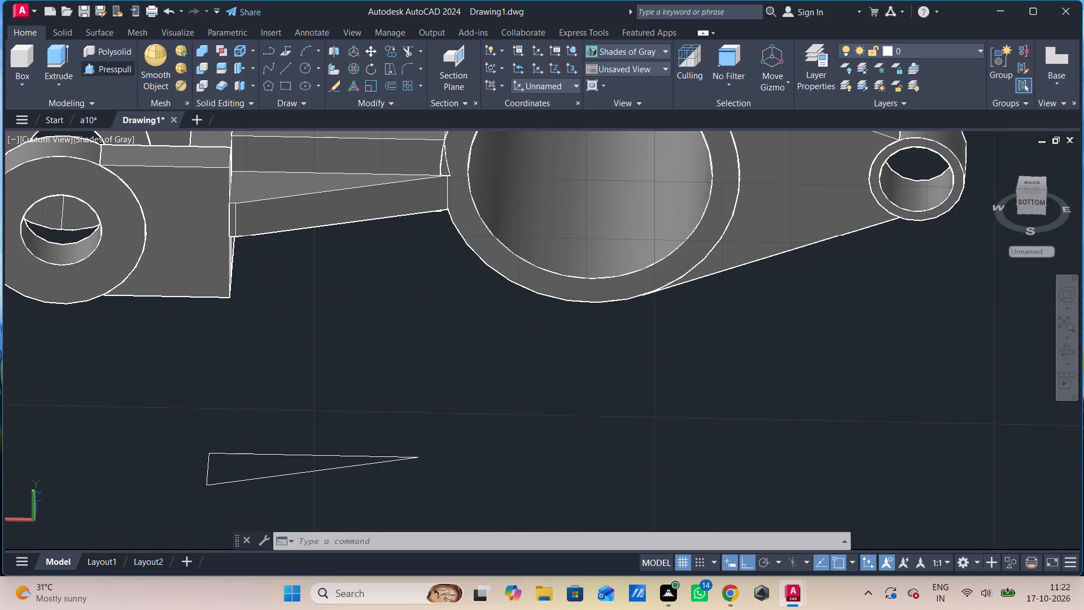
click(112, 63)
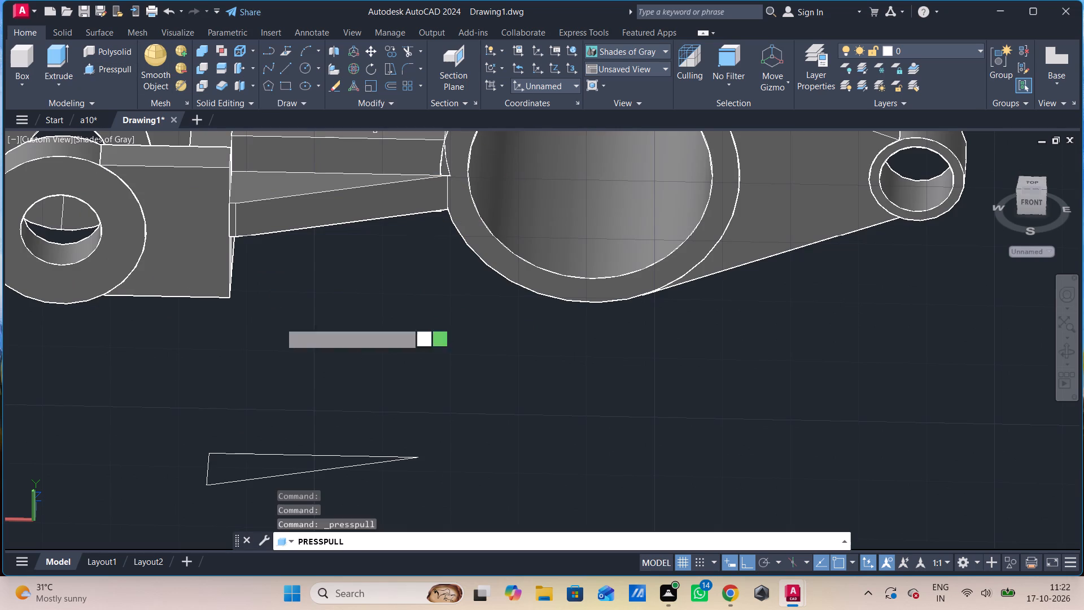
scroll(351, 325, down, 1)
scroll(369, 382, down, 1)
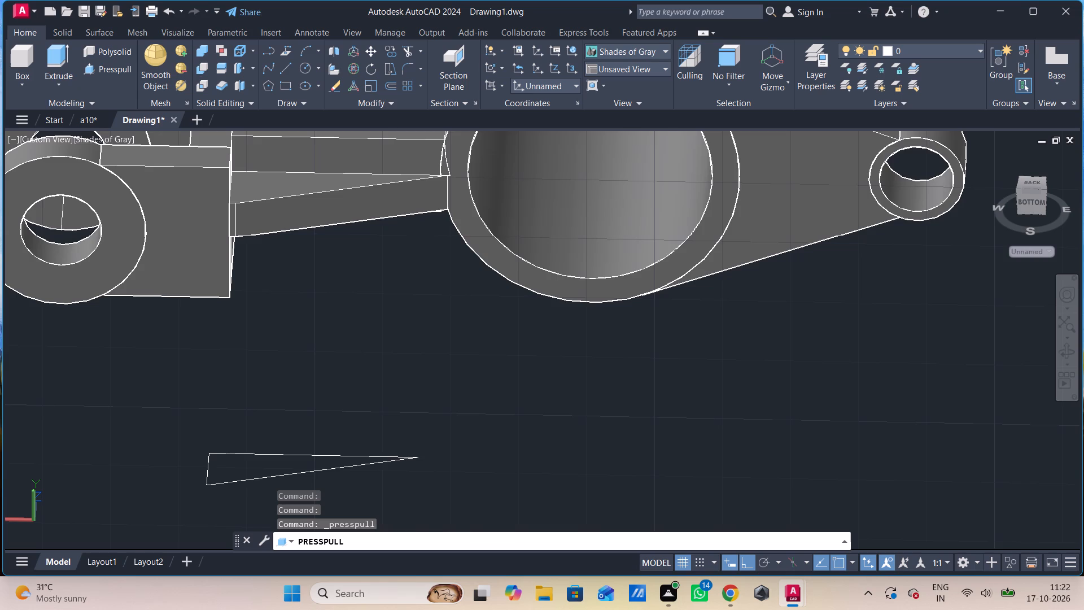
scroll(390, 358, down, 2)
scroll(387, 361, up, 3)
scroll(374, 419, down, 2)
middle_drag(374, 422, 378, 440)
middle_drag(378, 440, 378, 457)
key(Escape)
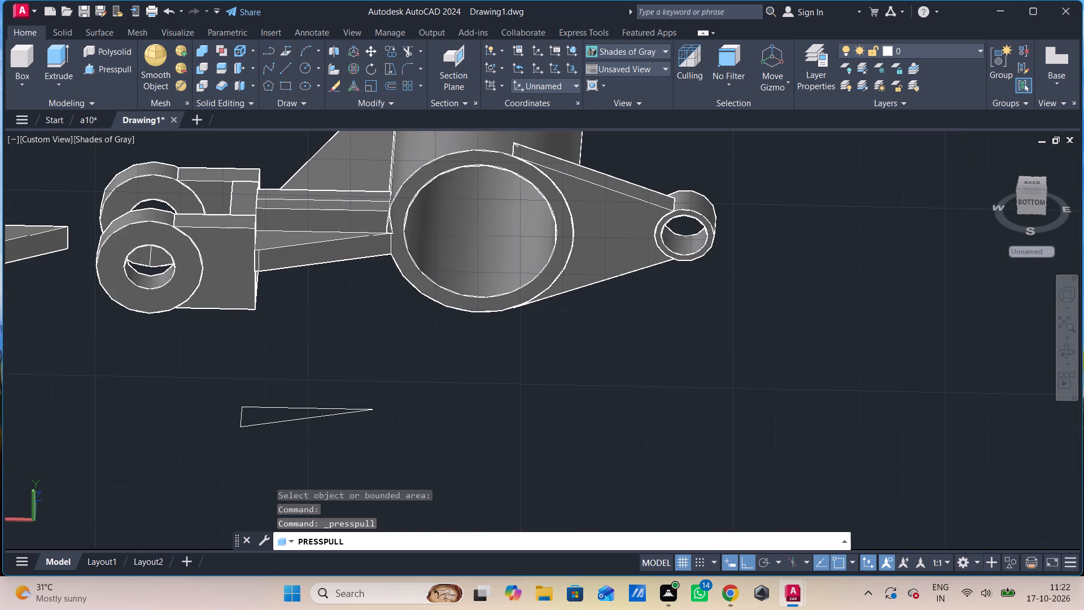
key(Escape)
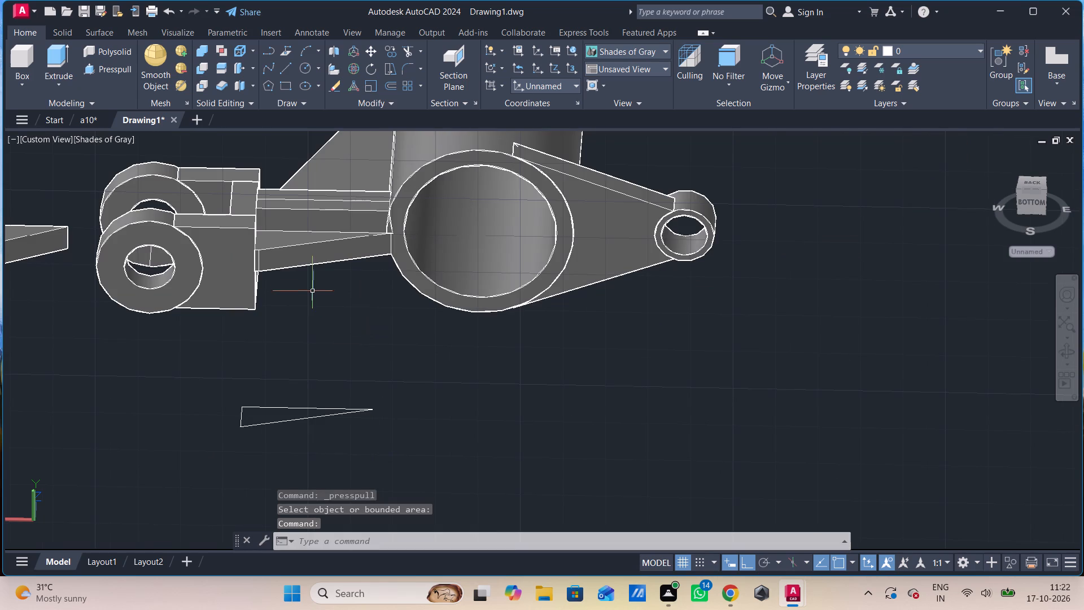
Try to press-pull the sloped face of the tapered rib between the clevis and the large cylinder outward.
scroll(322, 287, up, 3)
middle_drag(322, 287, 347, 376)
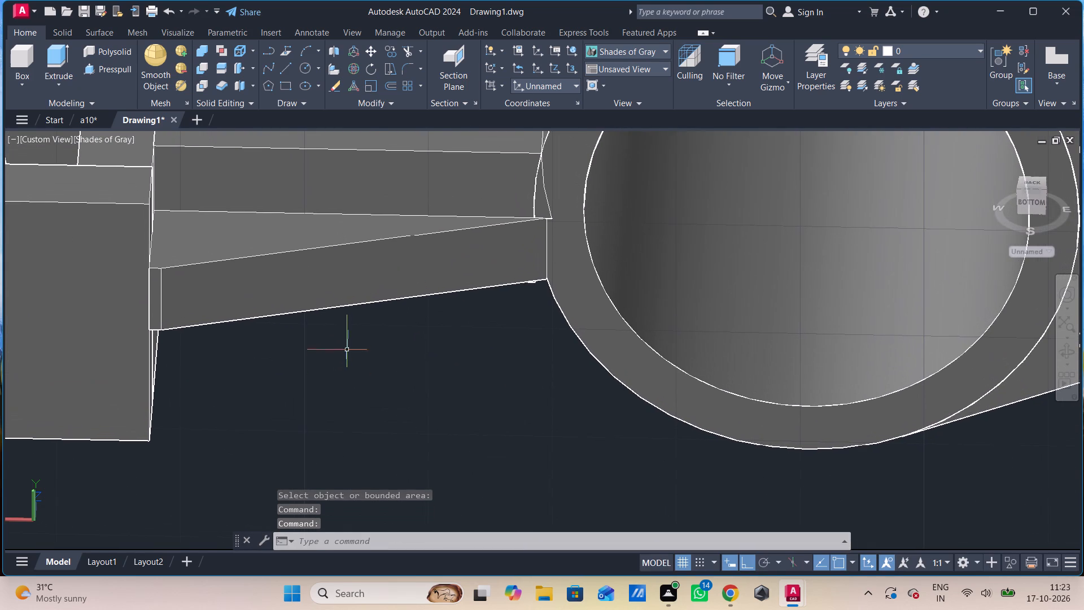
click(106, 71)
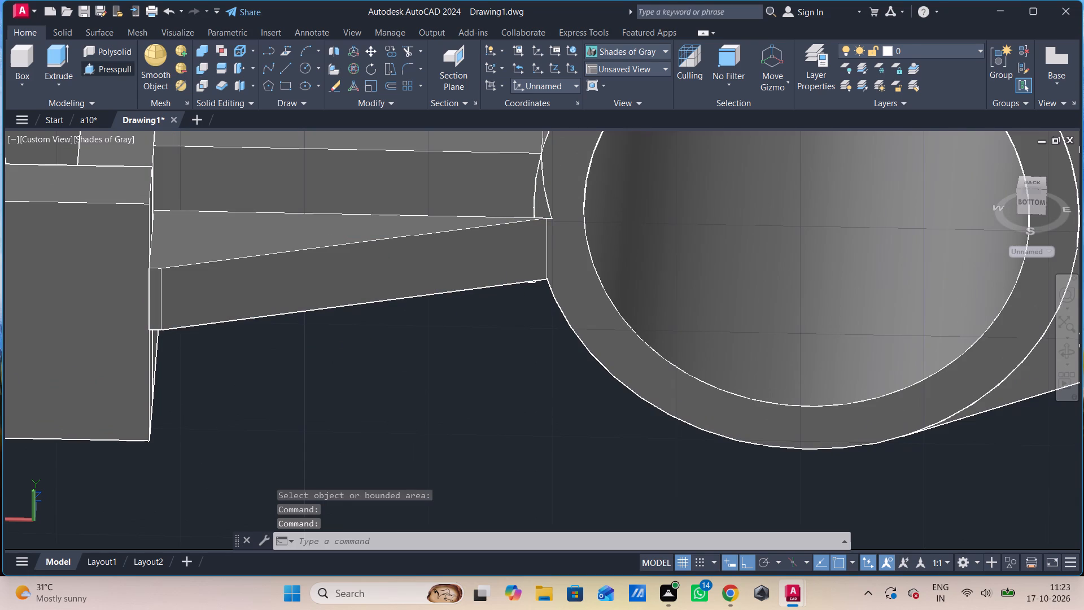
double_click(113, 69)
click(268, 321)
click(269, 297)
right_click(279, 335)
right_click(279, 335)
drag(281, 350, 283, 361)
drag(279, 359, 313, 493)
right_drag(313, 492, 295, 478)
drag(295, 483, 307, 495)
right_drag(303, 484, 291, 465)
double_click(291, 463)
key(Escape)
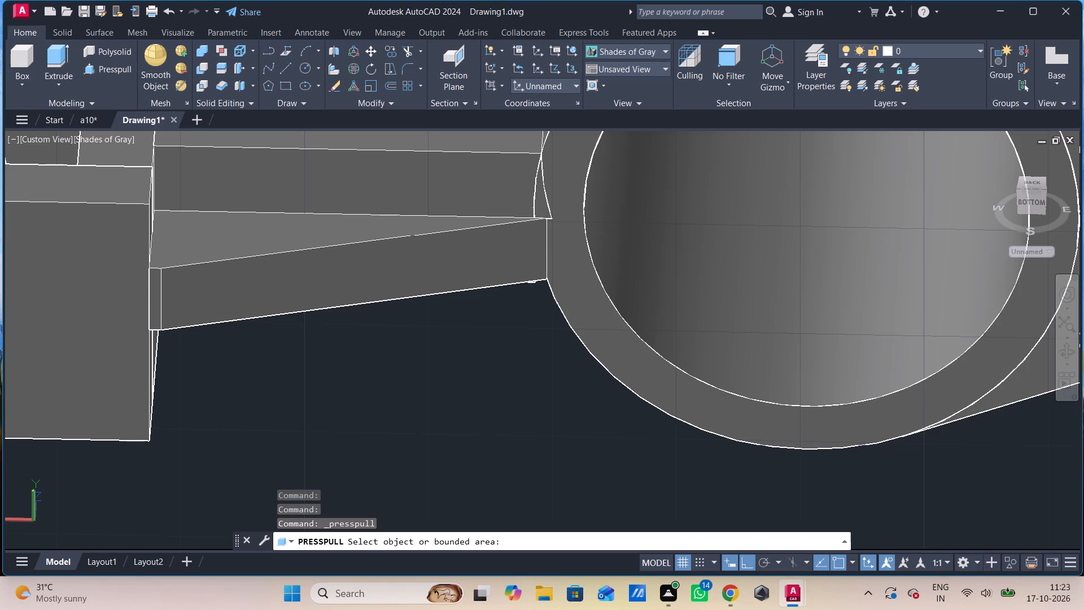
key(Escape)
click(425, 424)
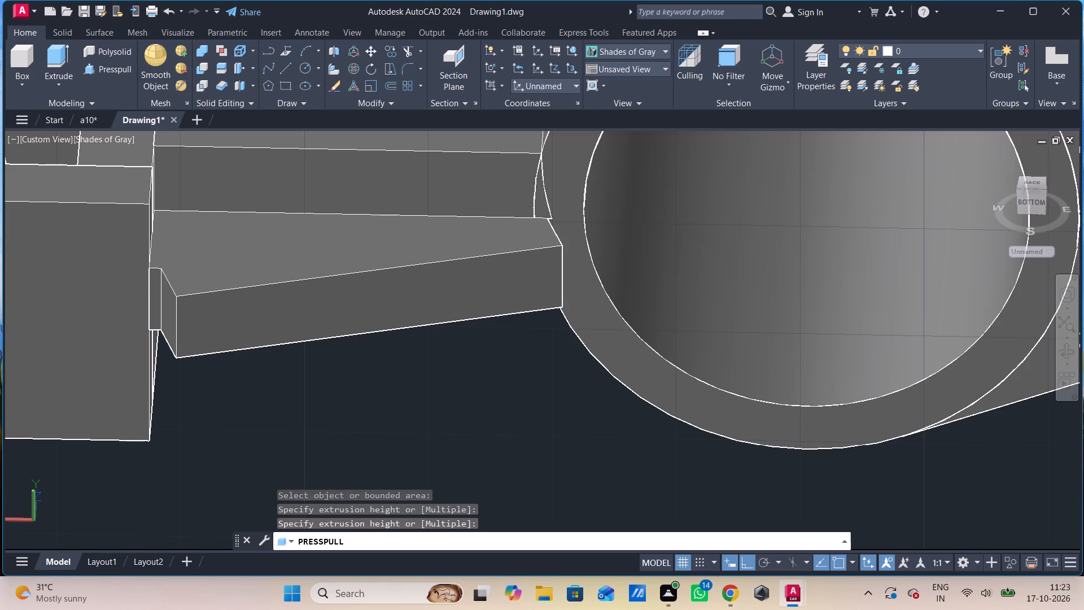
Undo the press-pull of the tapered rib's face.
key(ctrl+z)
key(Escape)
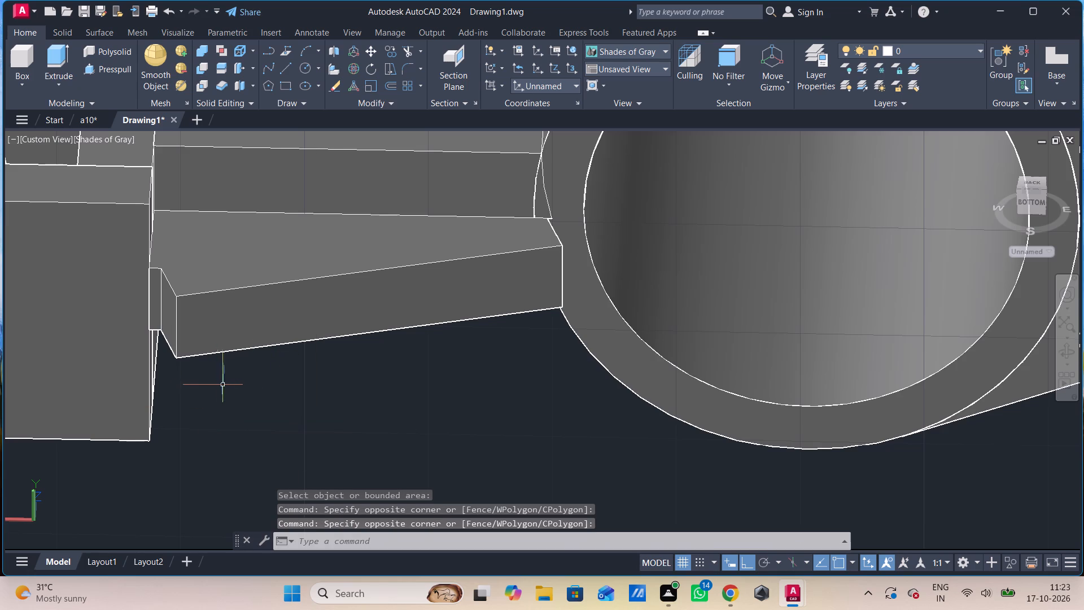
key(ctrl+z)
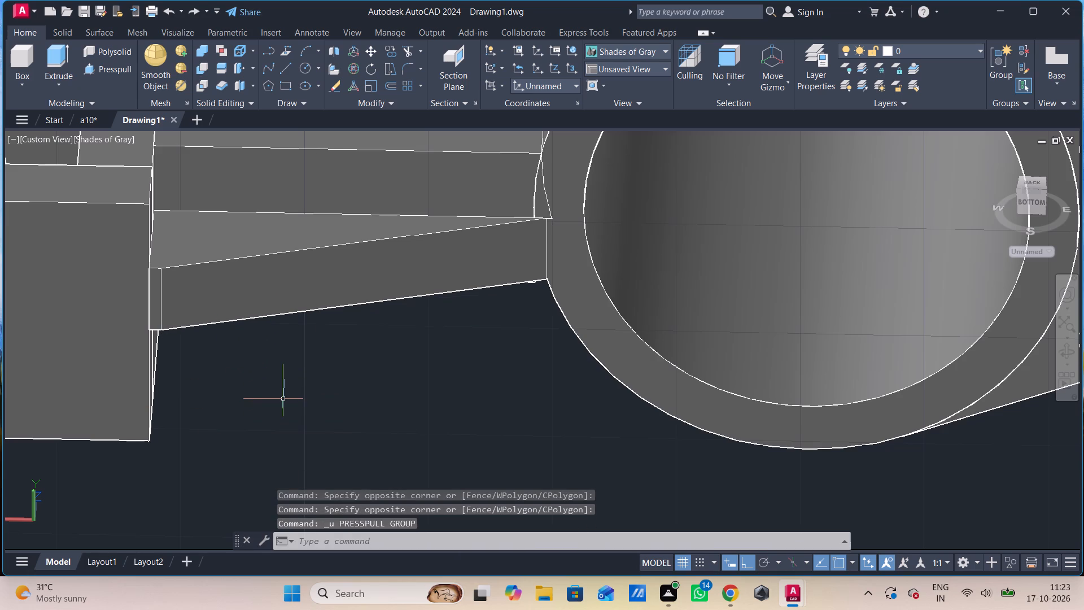
Delete the loose triangle outline lying apart from the bracket model.
scroll(285, 394, down, 1)
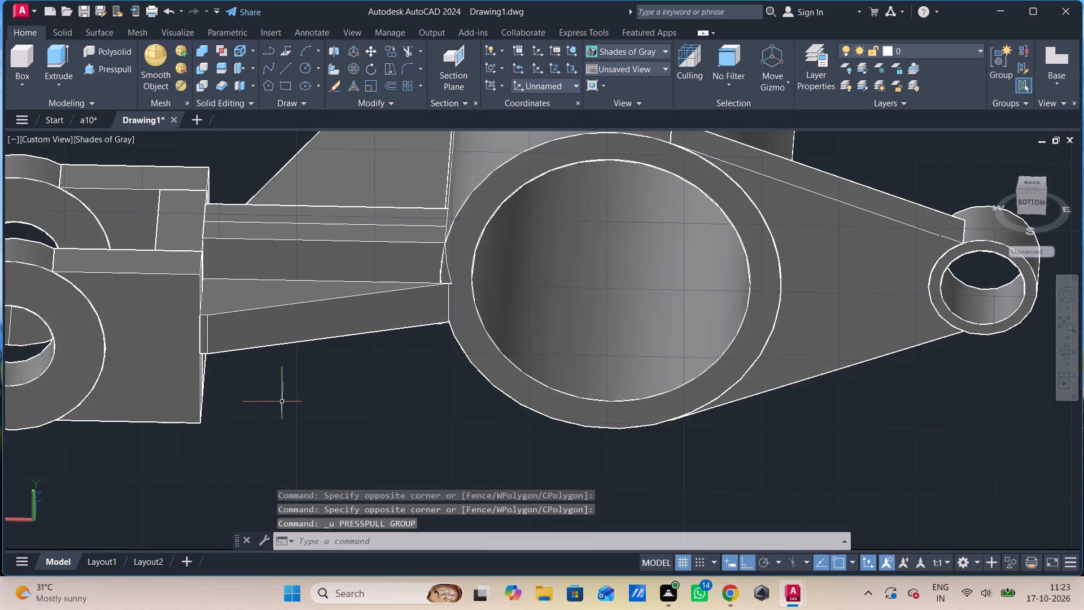
shift+middle_drag(282, 404, 359, 407)
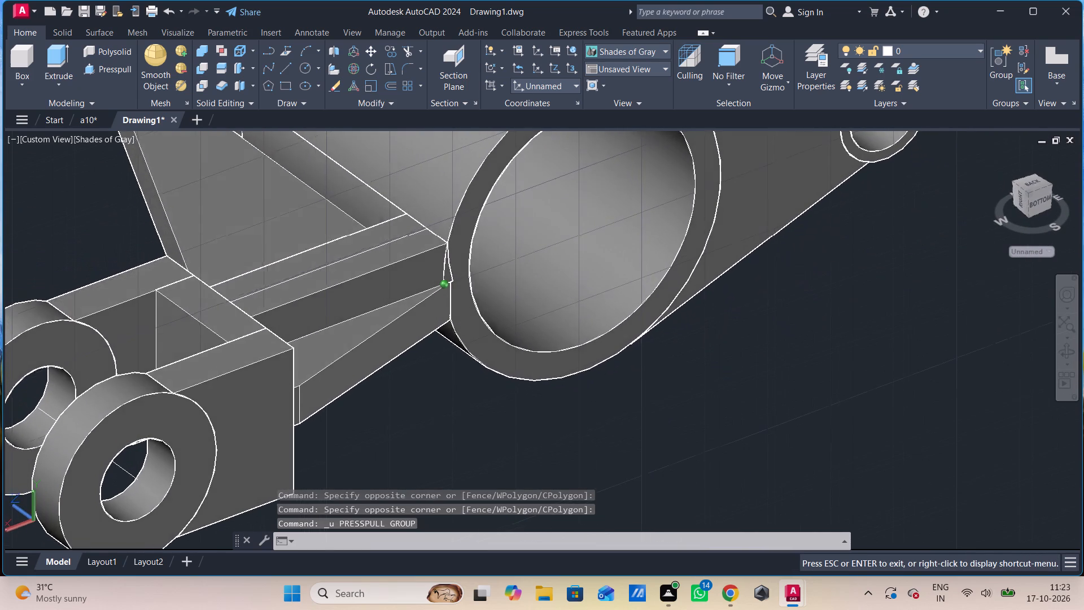
shift+middle_drag(359, 407, 358, 399)
scroll(356, 391, down, 2)
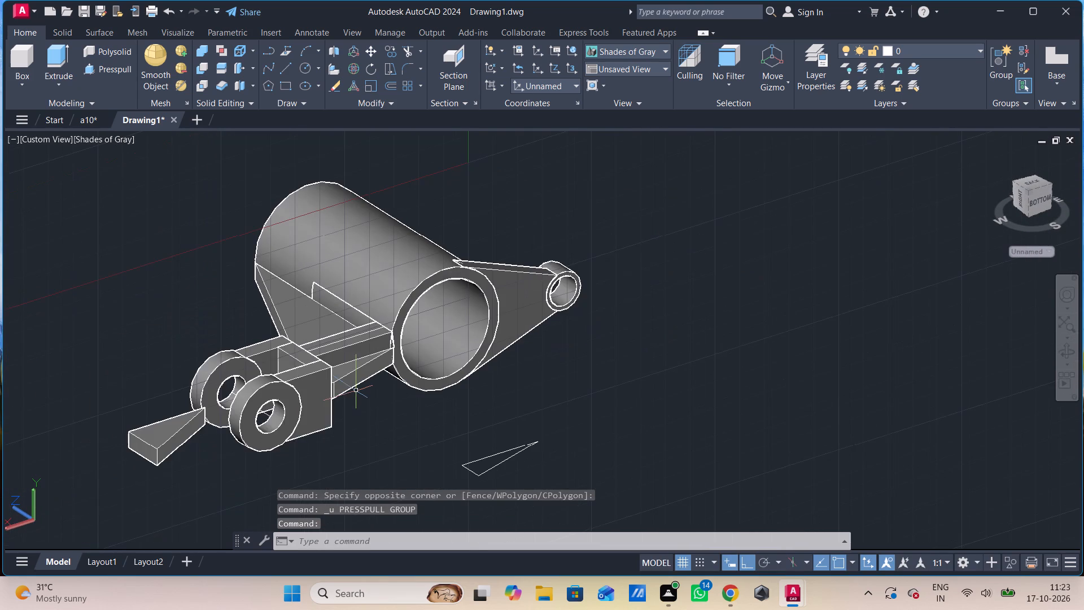
click(543, 422)
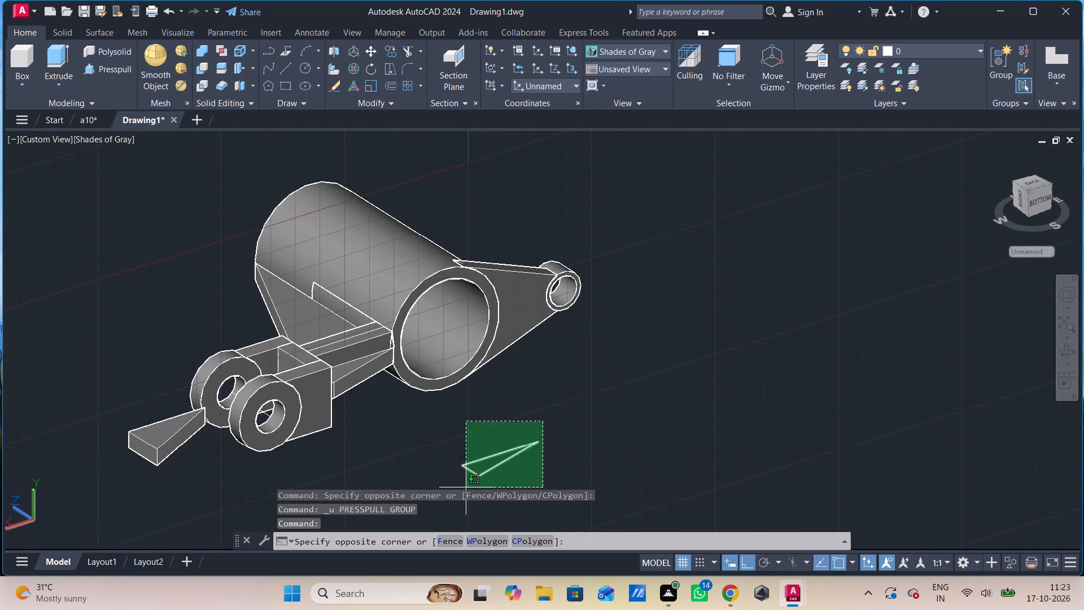
click(461, 490)
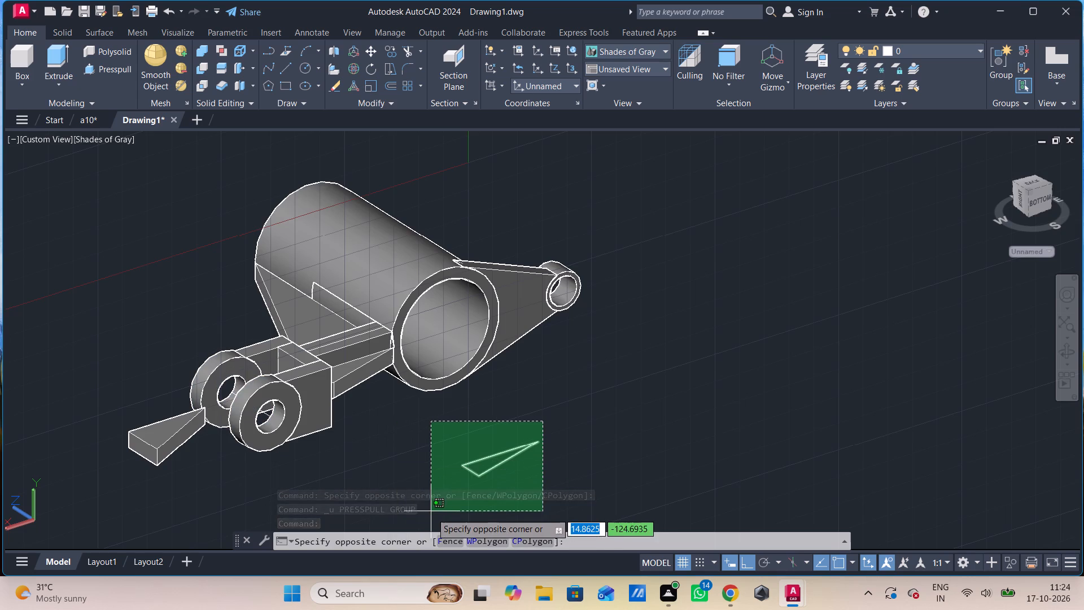
click(438, 502)
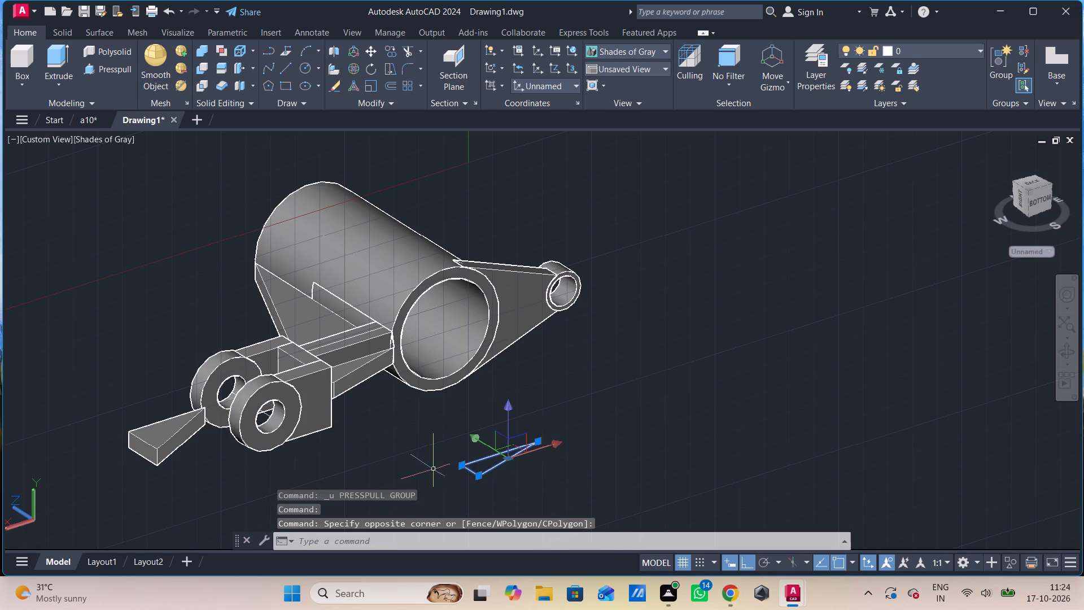
key(Delete)
Delete the loose wedge solid beside the clevis.
click(177, 450)
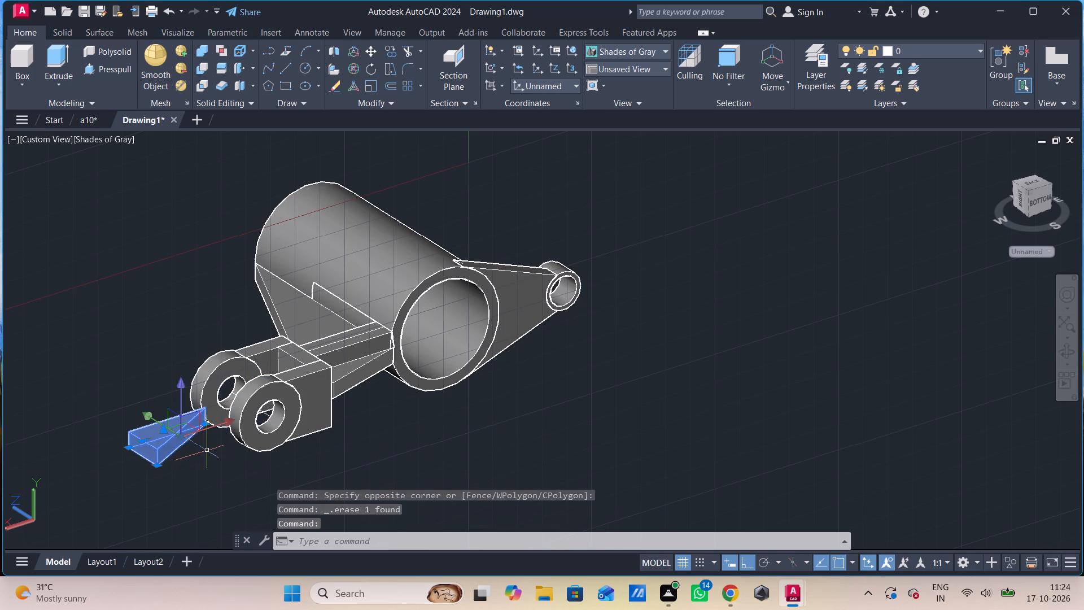
key(Delete)
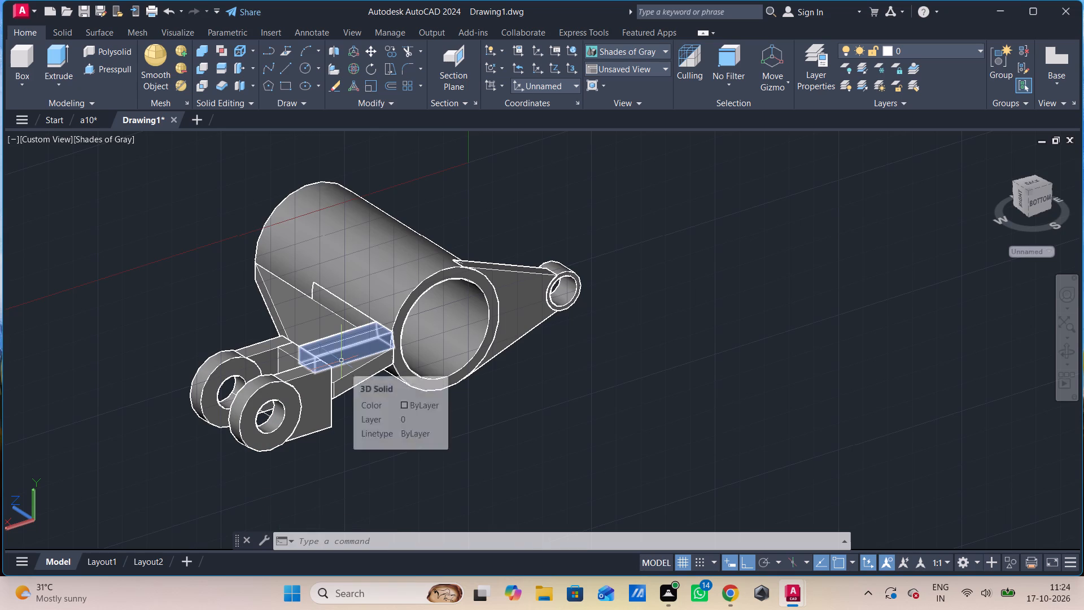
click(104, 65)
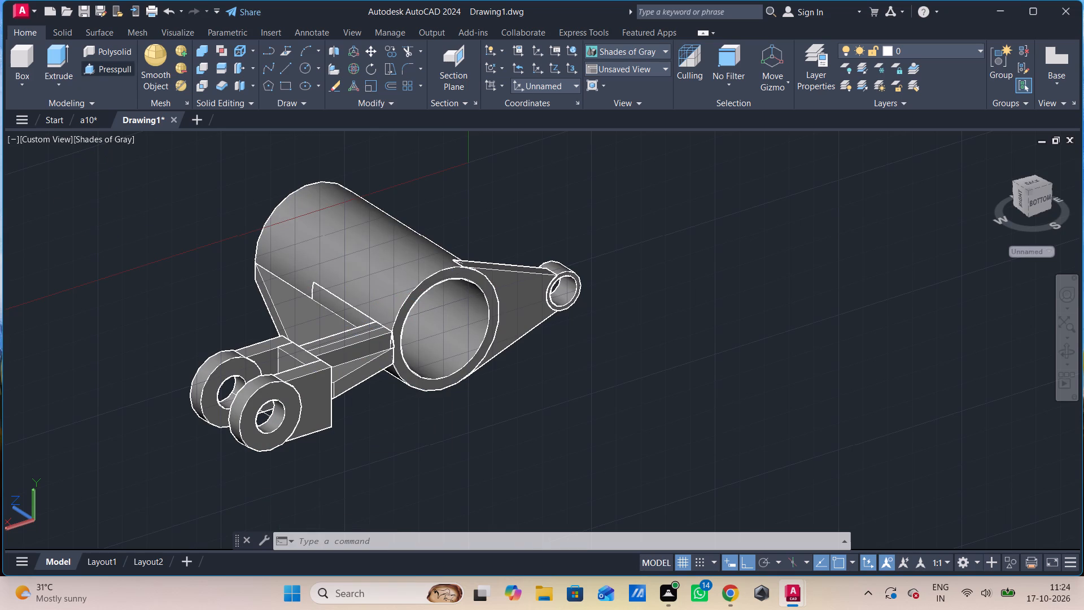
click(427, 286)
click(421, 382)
Save the drawing as a11 in the CAD folder.
key(ctrl+s)
key(ctrl+s)
key(ctrl+s)
key(ctrl+s)
key(ctrl+s)
key(ctrl+s)
key(ctrl+s)
key(ctrl+s)
key(ctrl+s)
key(ctrl+s)
key(ctrl+s)
key(ctrl+s)
key(ctrl+s)
key(ctrl+s)
key(ctrl+s)
right_click(926, 220)
click(926, 220)
key(Escape)
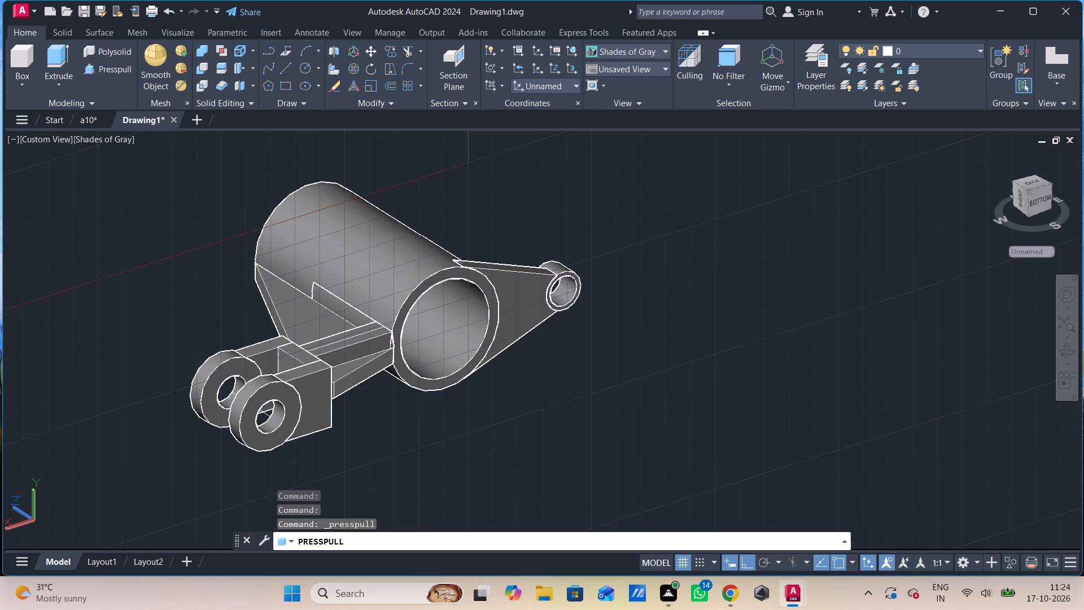
key(Escape)
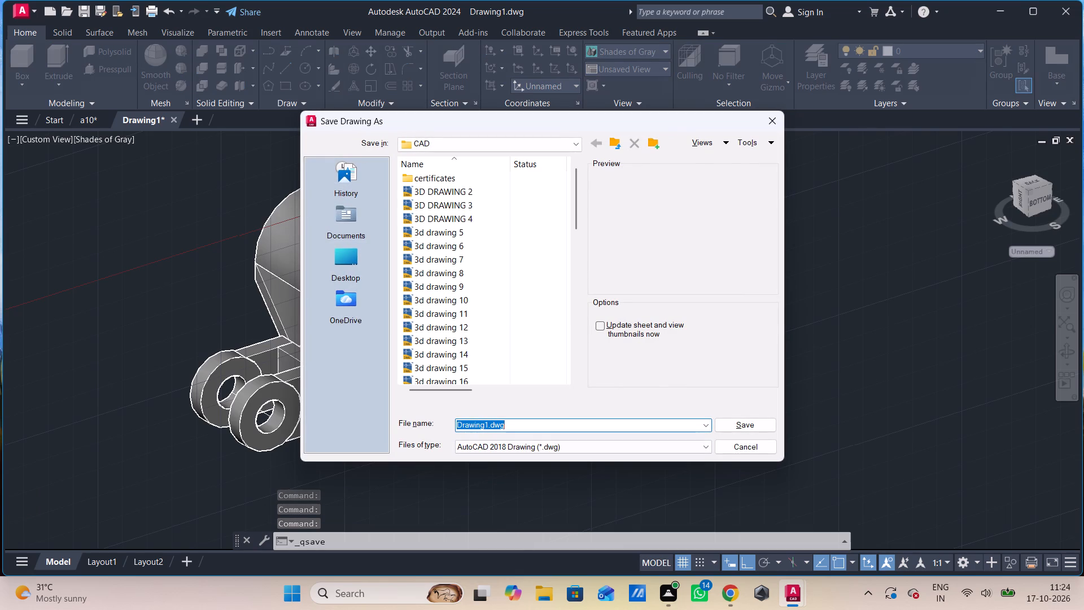
click(548, 424)
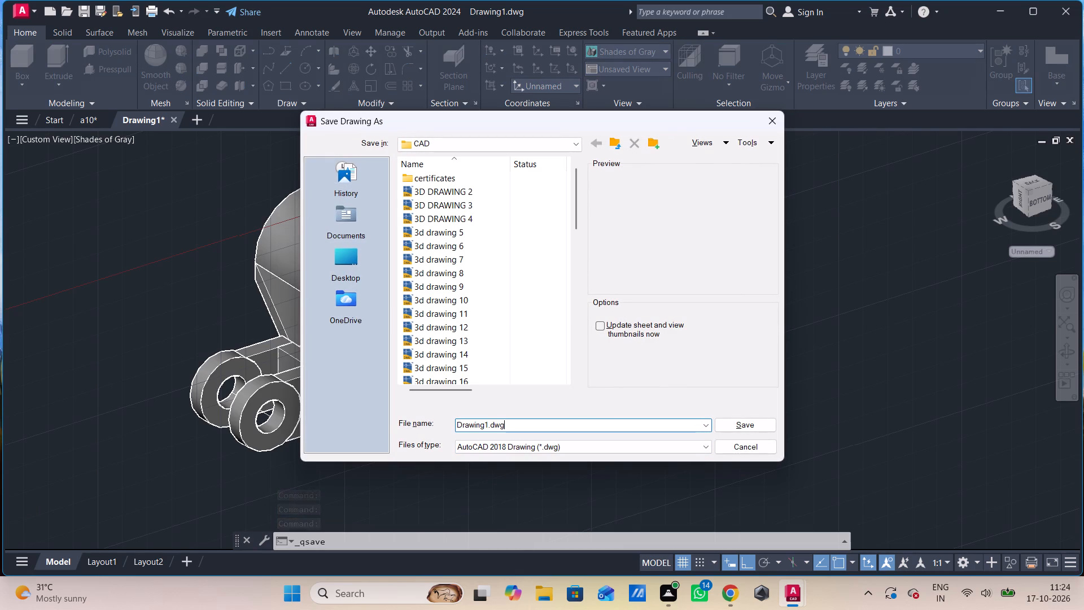
key(F12)
key(F12)
key(F12)
key(F12)
key(F12)
key(F12)
key(F12)
key(F12)
key(F12)
key(F12)
key(F12)
key(F12)
key(F12)
key(F12)
key(F12)
key(F12)
key(F12)
key(F12)
key(F12)
key(F12)
key(F12)
key(F12)
key(BackSpace)
key(BackSpace)
key(BackSpace)
key(BackSpace)
key(BackSpace)
key(BackSpace)
key(BackSpace)
key(BackSpace)
key(BackSpace)
key(BackSpace)
key(BackSpace)
key(BackSpace)
key(BackSpace)
key(BackSpace)
key(BackSpace)
key(BackSpace)
key(BackSpace)
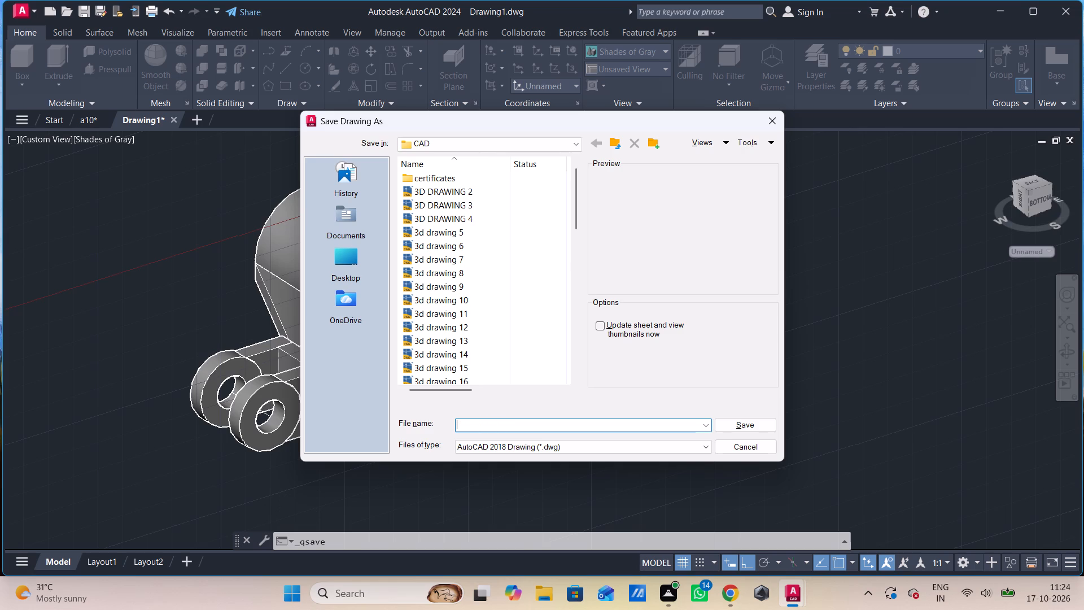
text(a11)
key(Return)
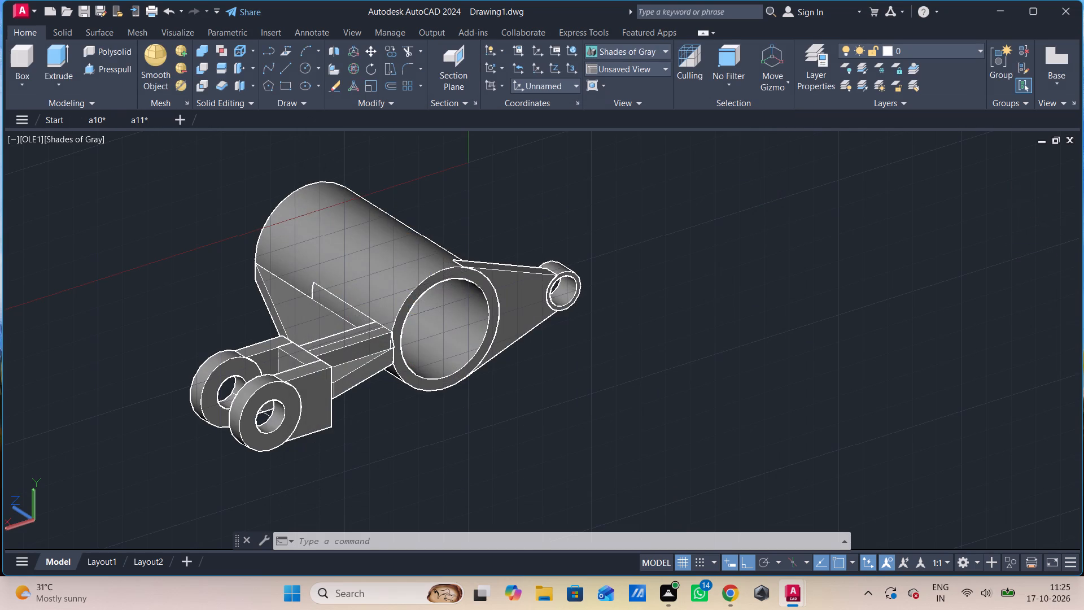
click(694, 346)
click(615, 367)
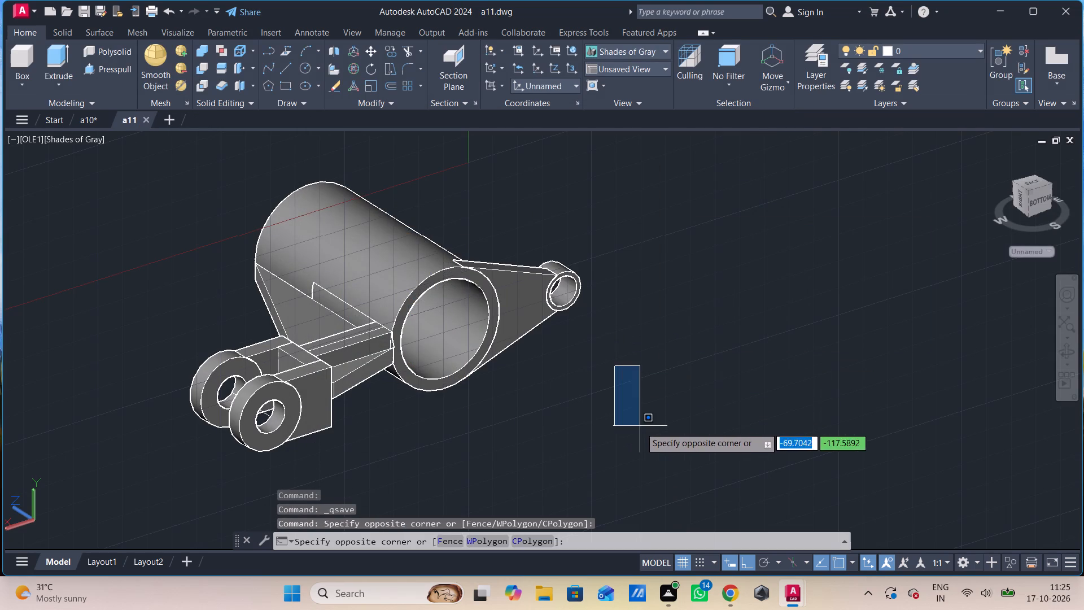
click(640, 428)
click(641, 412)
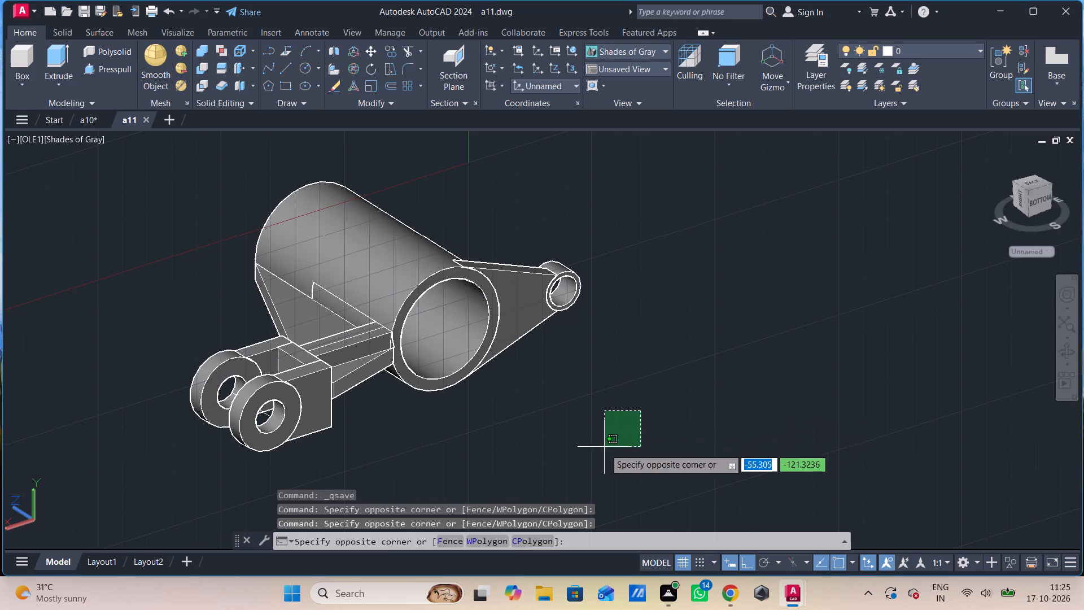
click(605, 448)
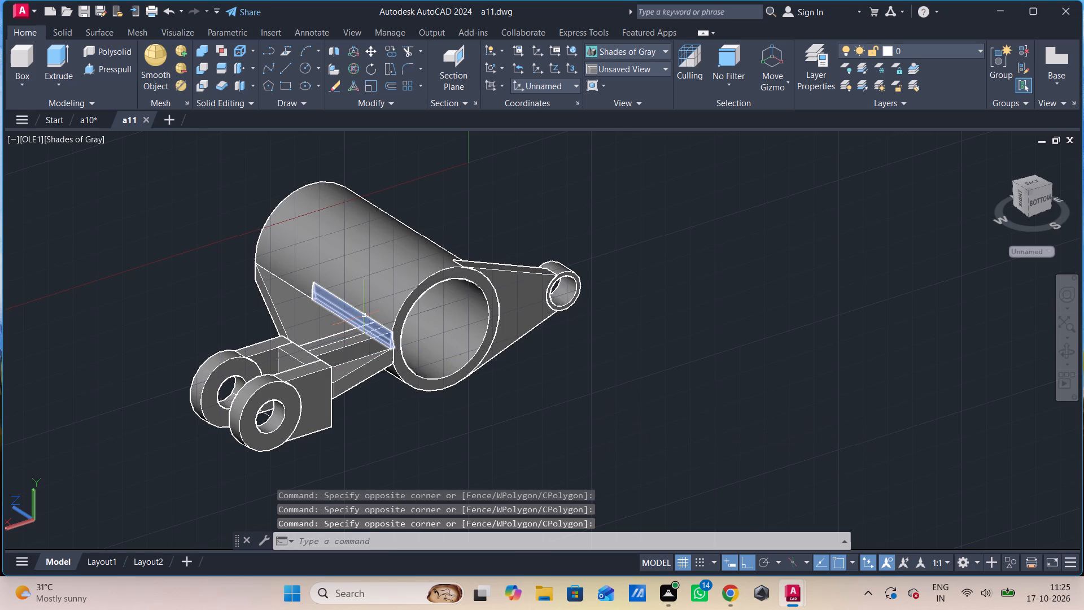
Switch to the 2D Wireframe visual style and delete the thin sliver solid running along the large cylinder's side above the clevis rib.
click(364, 316)
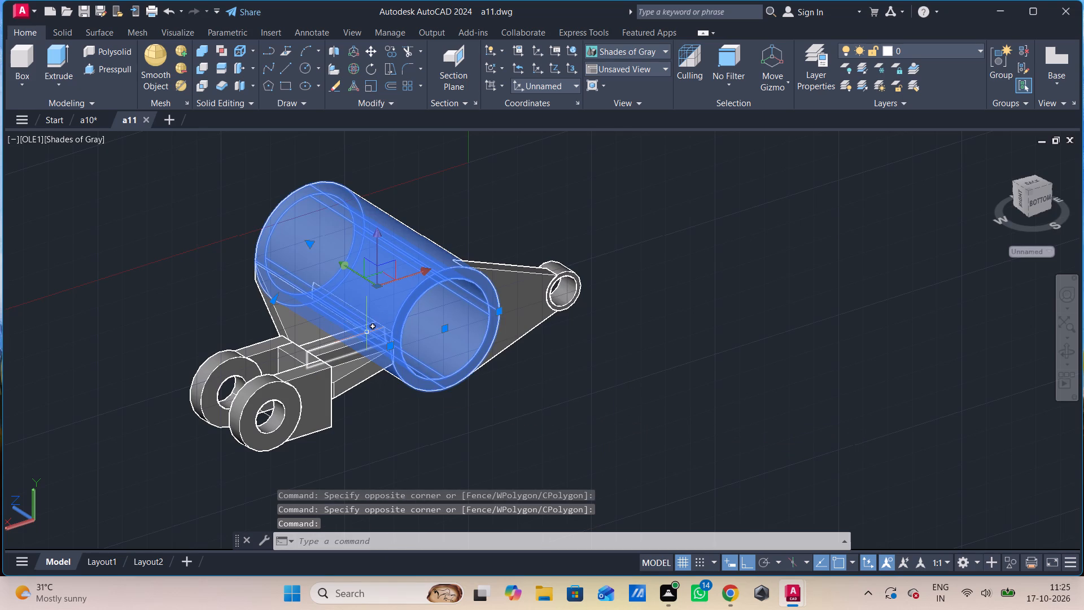
key(Escape)
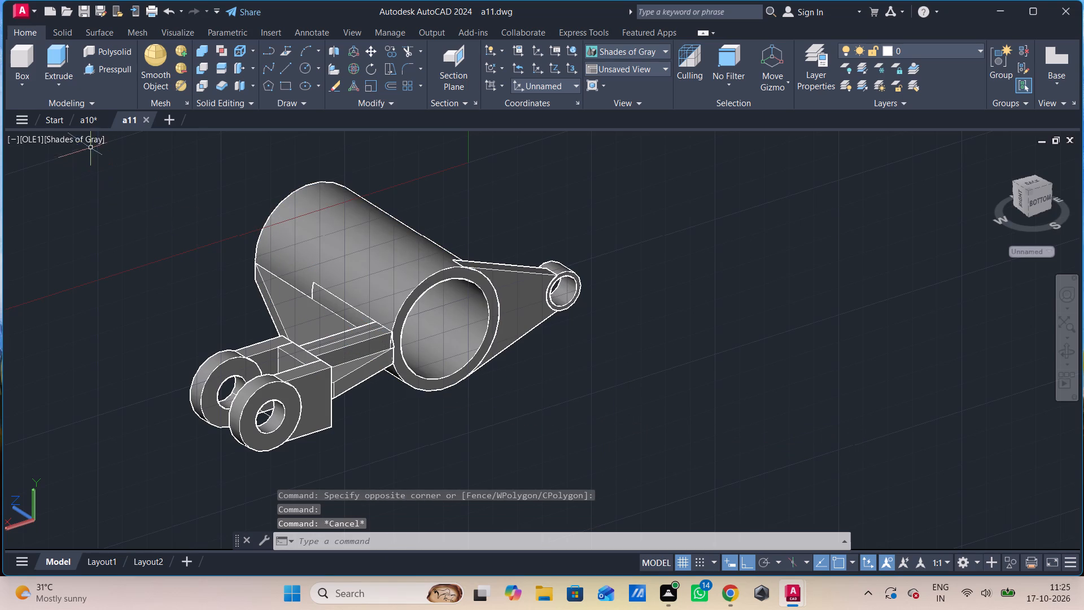
click(90, 141)
click(132, 181)
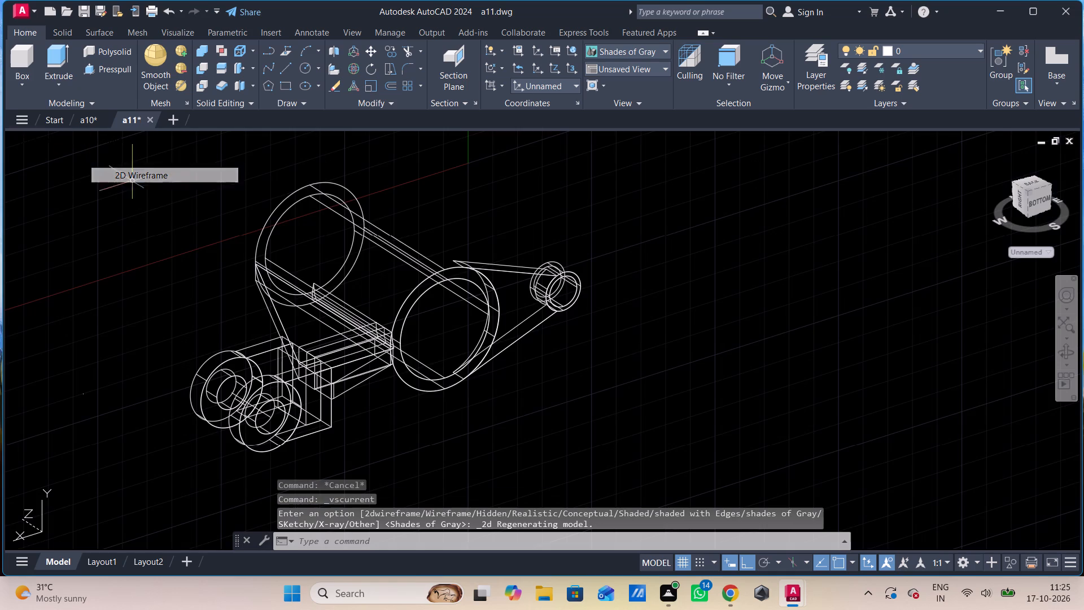
click(346, 302)
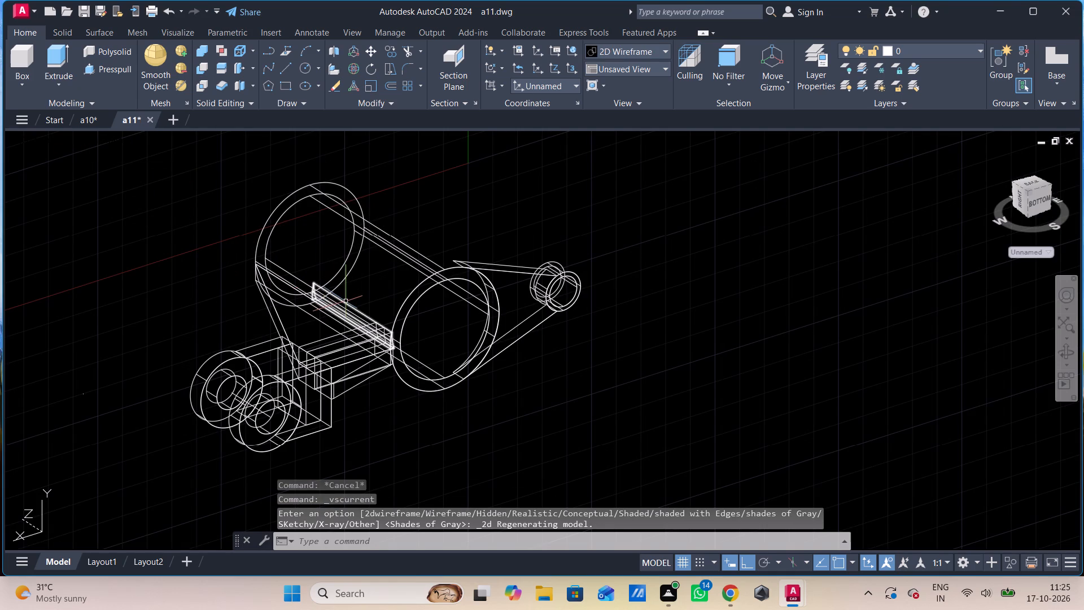
key(Delete)
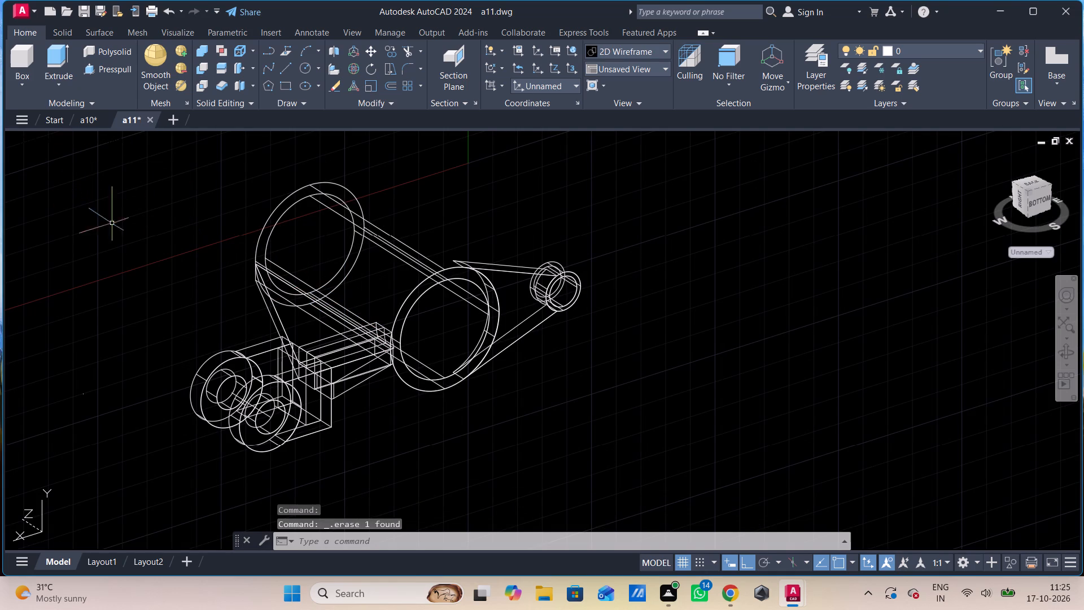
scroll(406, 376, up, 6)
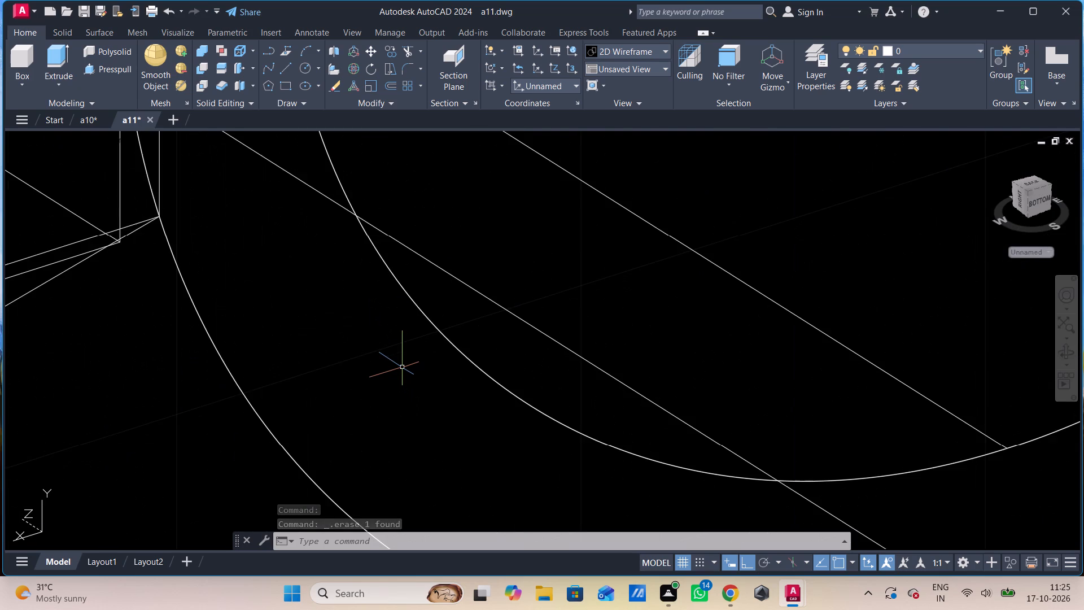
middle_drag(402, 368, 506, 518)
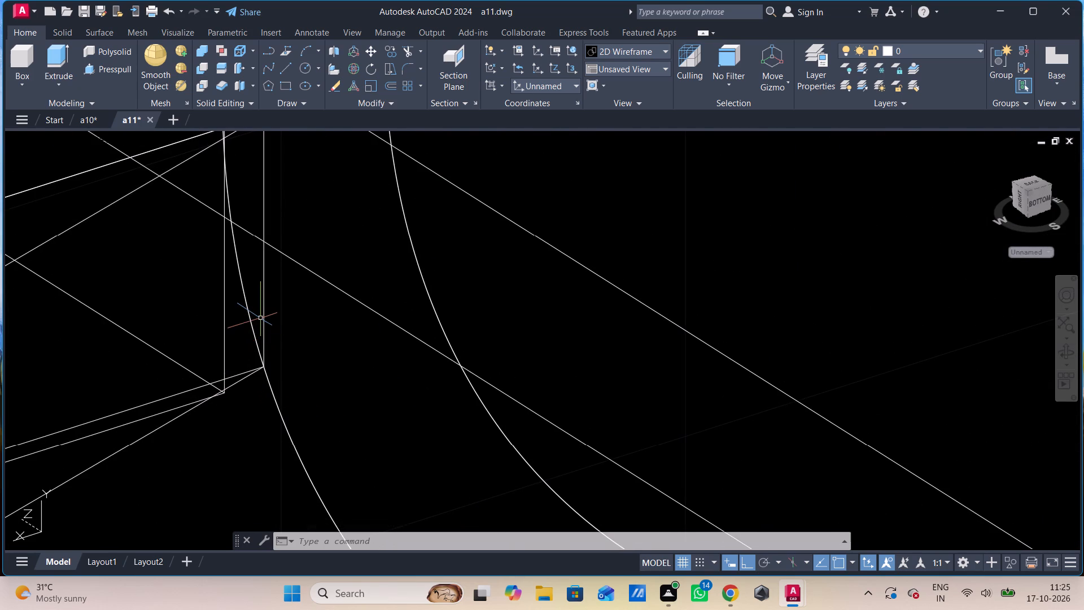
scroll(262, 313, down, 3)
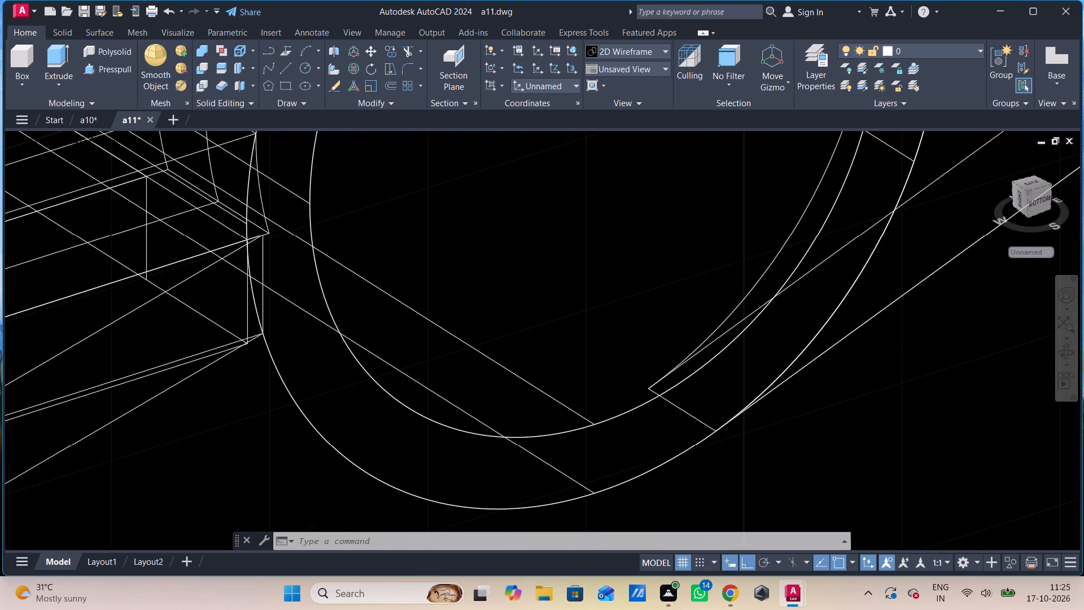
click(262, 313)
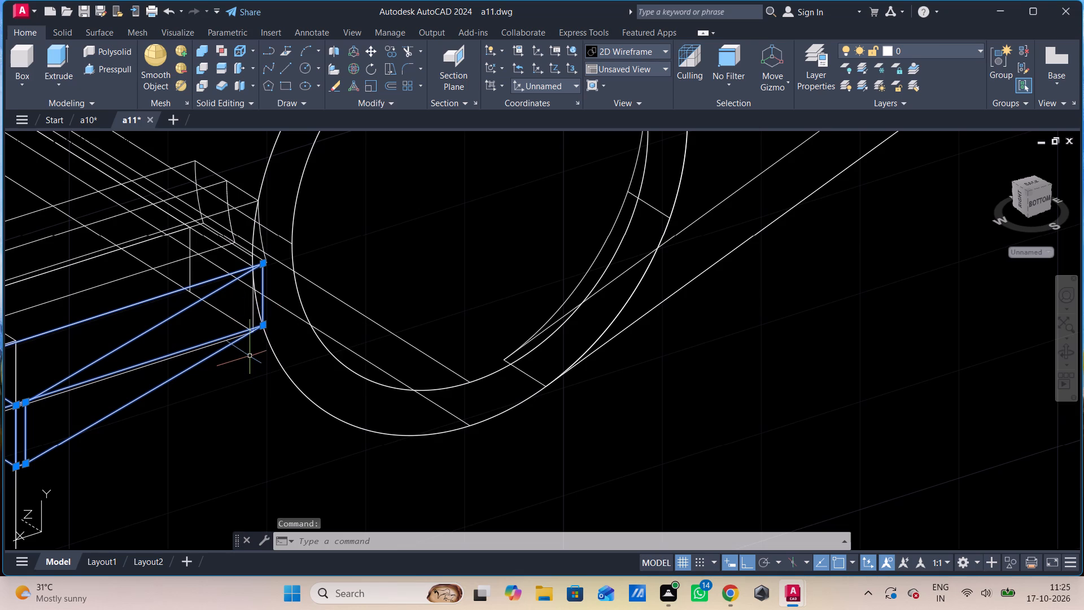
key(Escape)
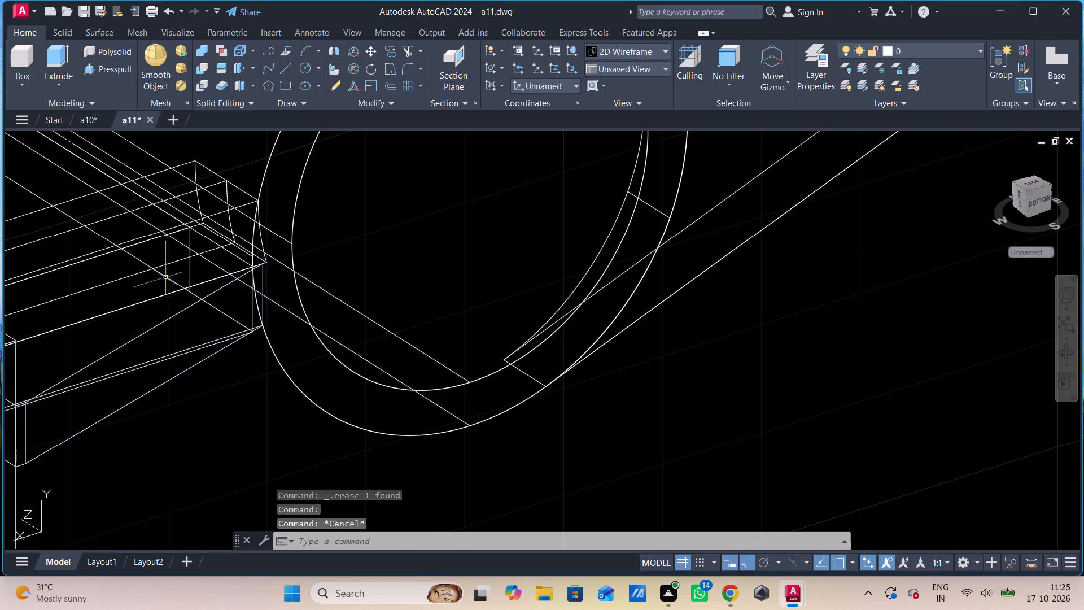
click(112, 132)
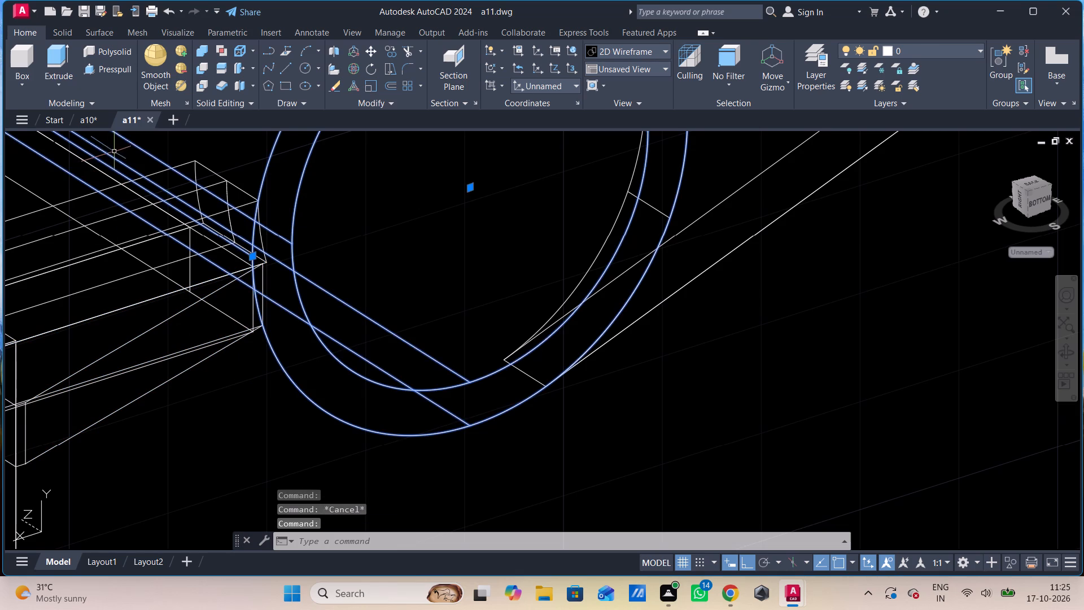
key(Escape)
Set the visual style back to Shades of Gray.
click(116, 142)
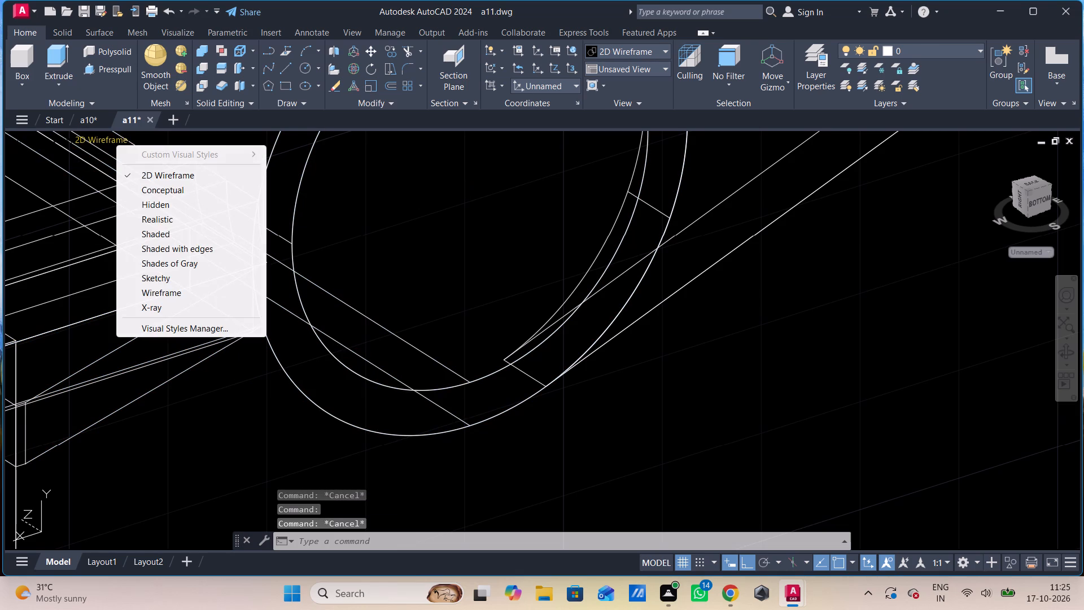
click(161, 262)
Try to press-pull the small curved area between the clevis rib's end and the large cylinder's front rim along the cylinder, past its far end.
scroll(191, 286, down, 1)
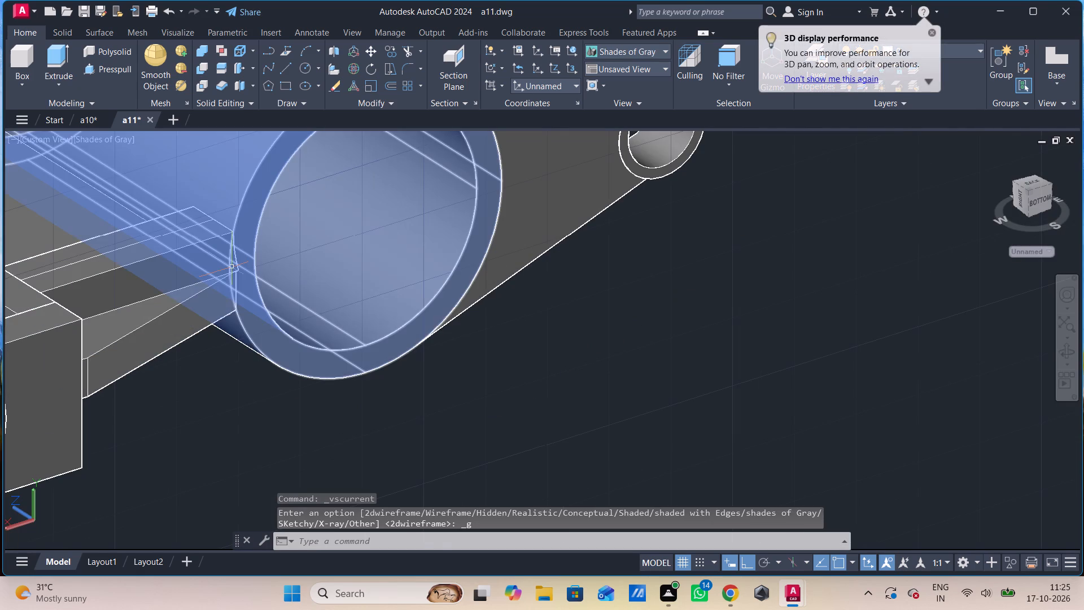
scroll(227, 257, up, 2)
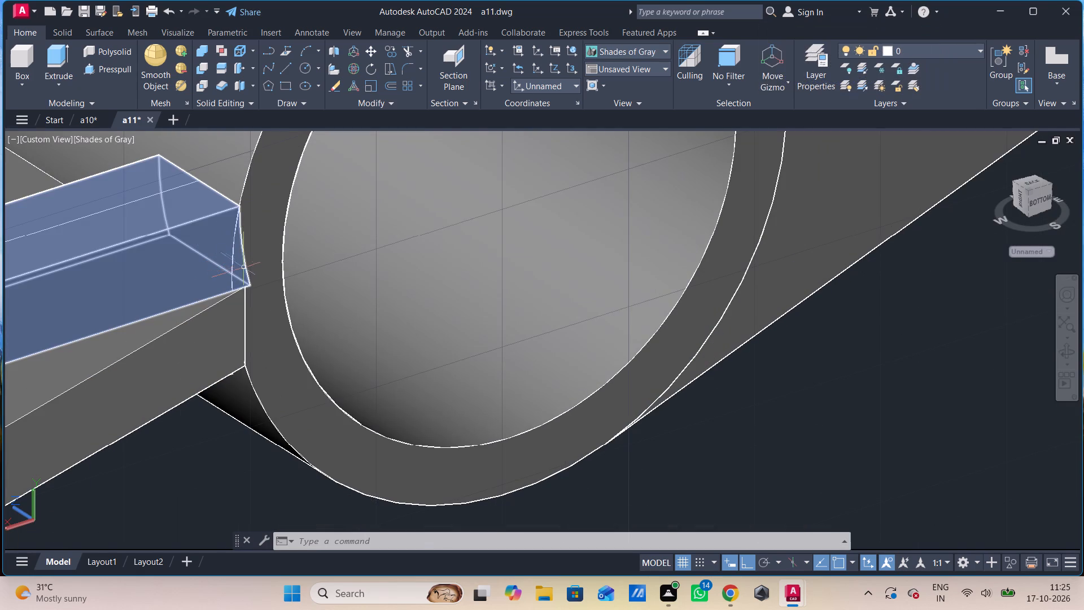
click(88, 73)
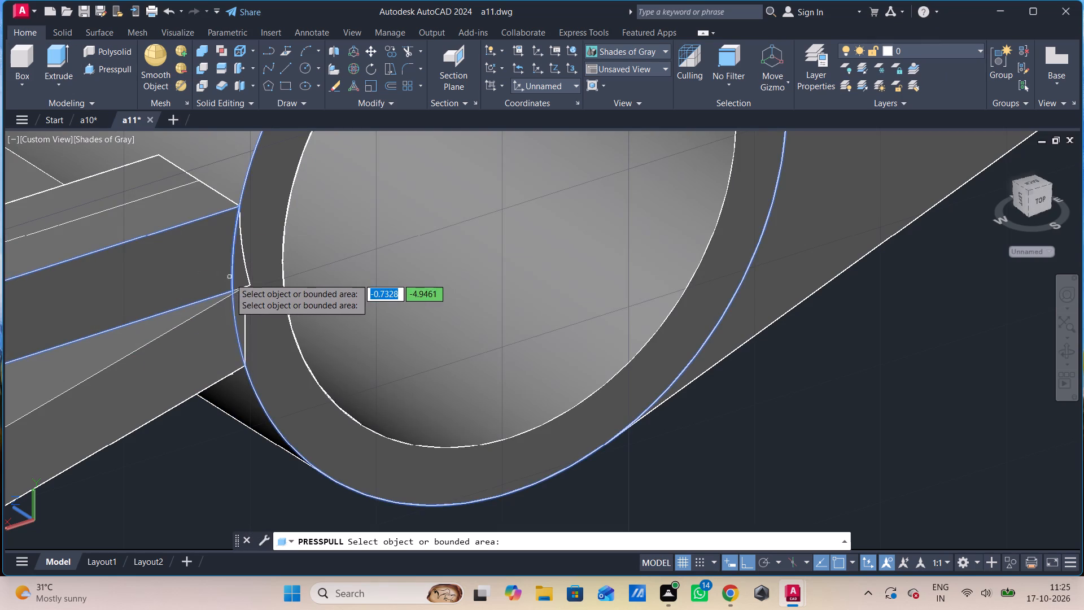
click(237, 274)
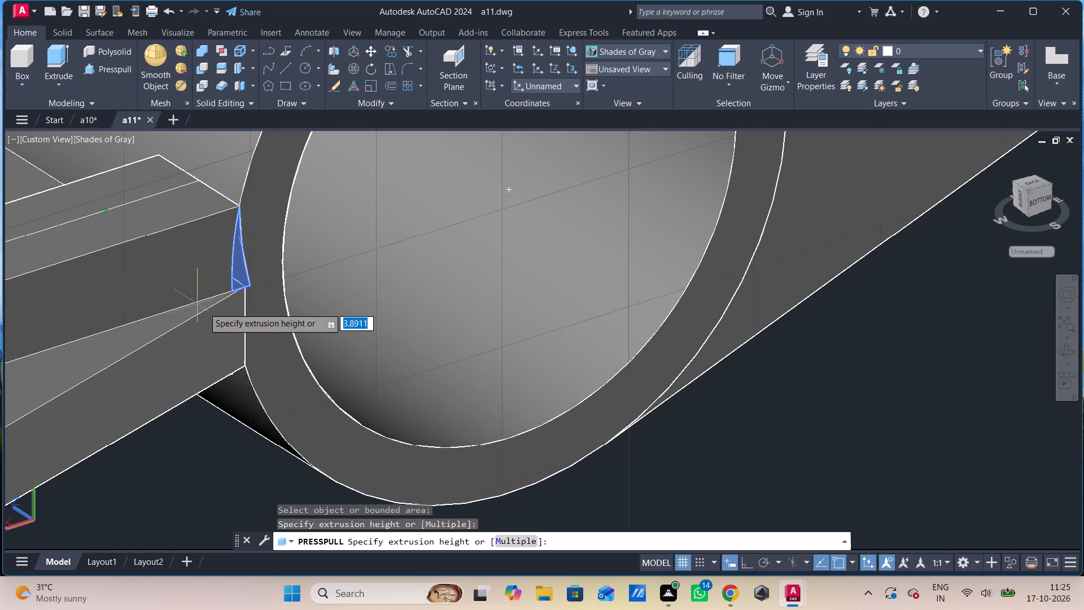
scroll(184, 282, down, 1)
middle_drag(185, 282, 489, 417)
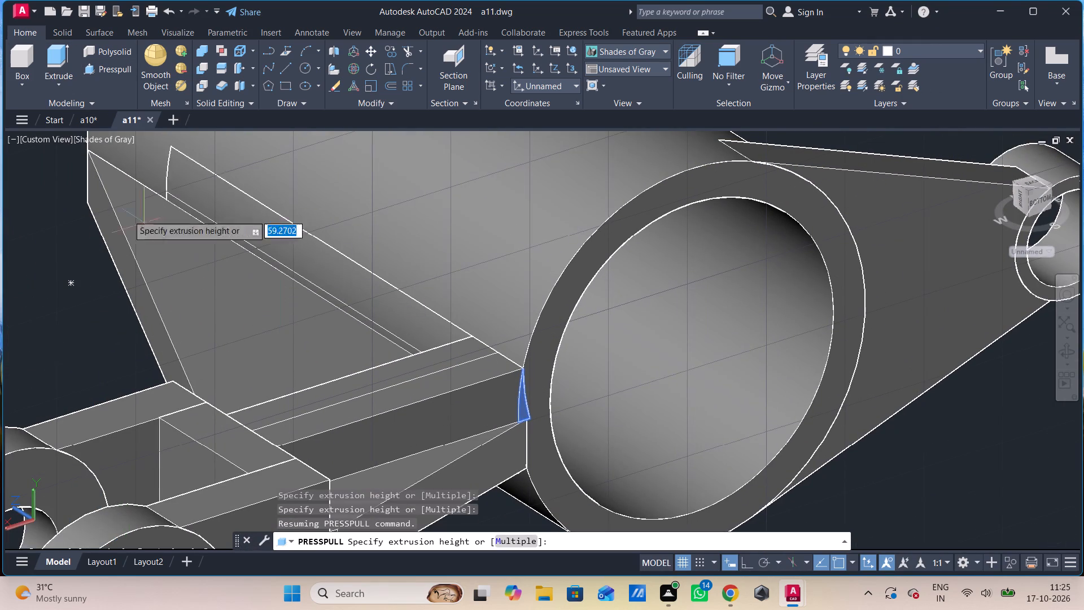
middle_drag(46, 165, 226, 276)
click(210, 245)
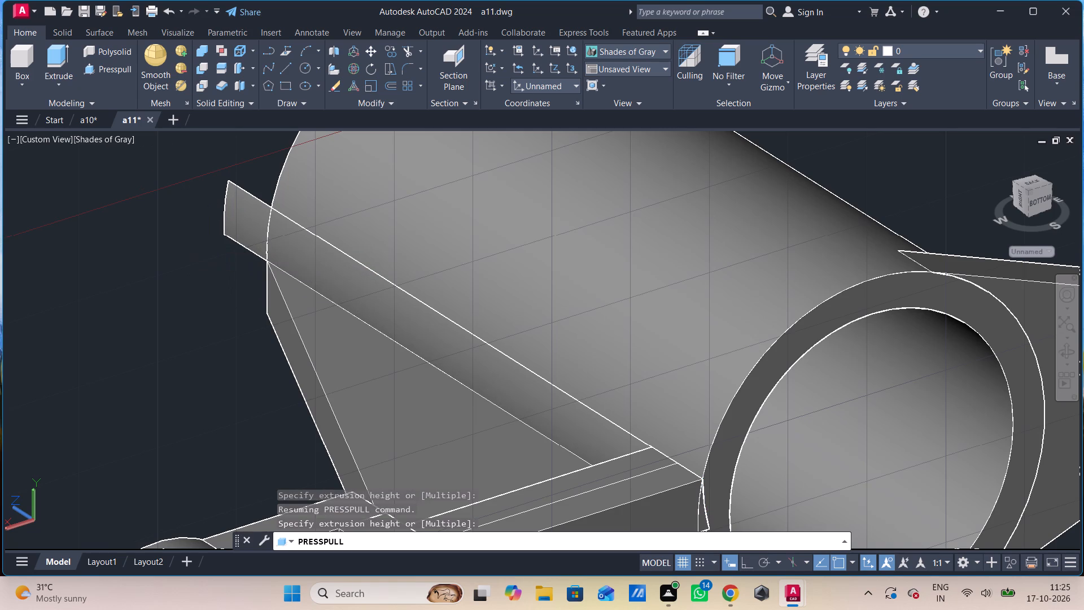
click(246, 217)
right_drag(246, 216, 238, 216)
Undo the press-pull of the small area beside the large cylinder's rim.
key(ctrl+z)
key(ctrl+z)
Undo the press-pulled sliver along the large cylinder's side above the clevis rib.
key(ctrl+z)
key(Escape)
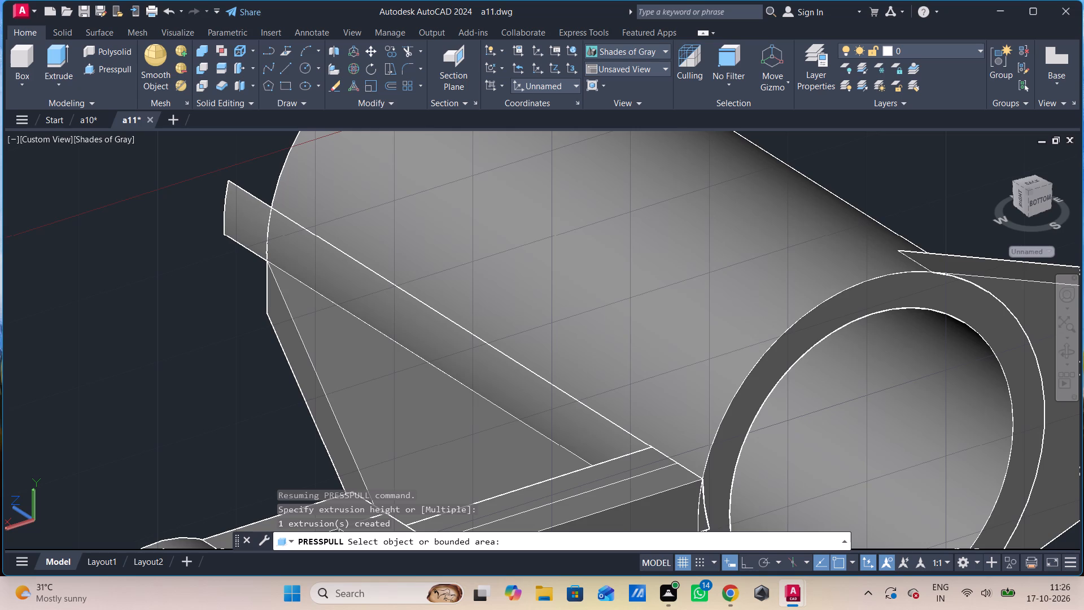
key(ctrl+z)
key(Escape)
scroll(237, 286, down, 1)
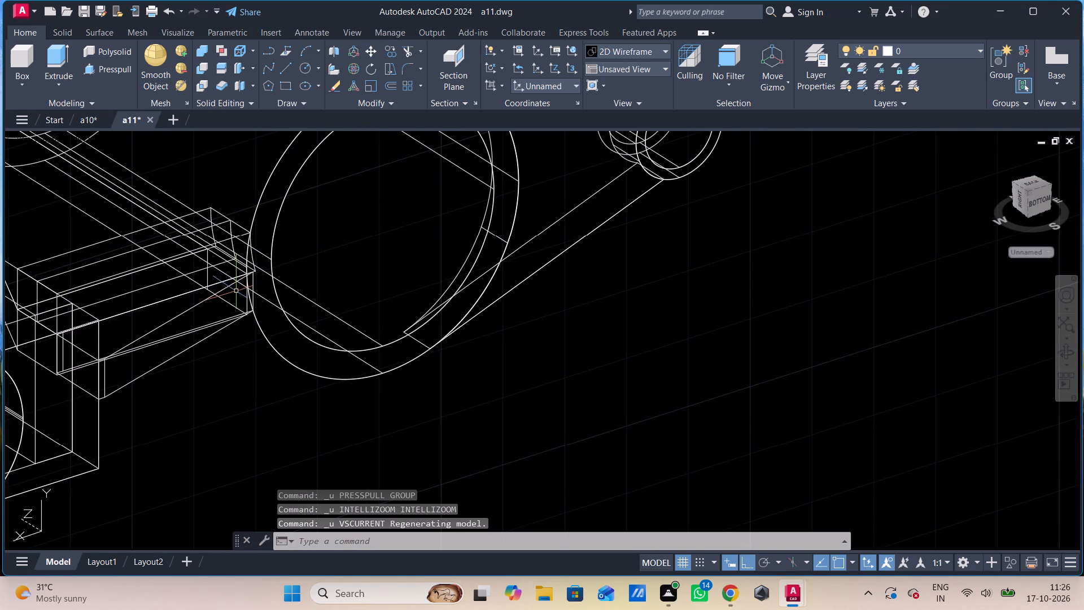
middle_drag(234, 291, 366, 395)
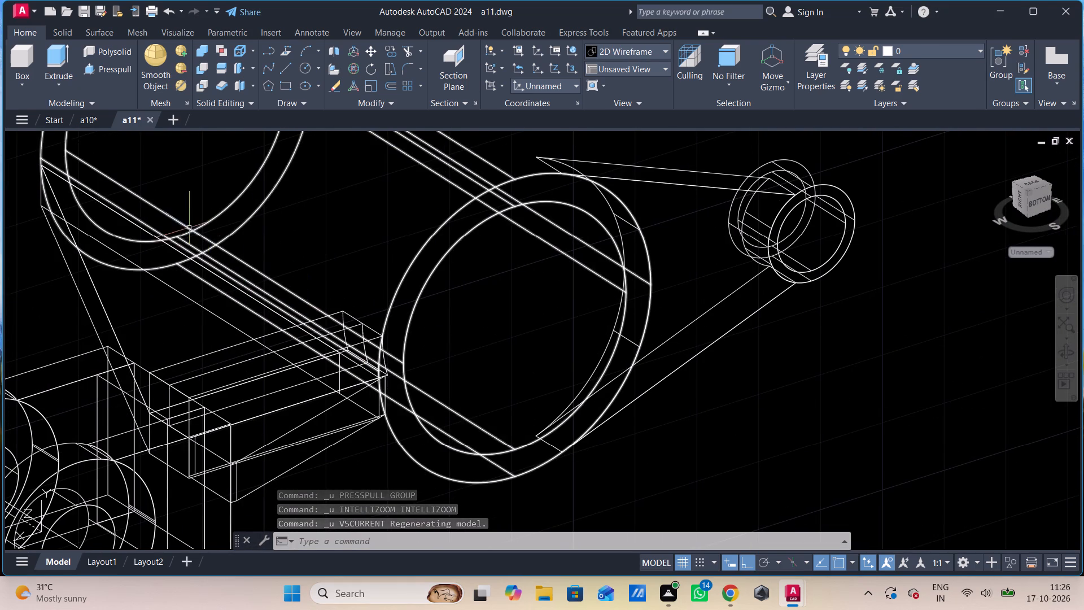
Set the visual style to Shades of Gray.
click(89, 137)
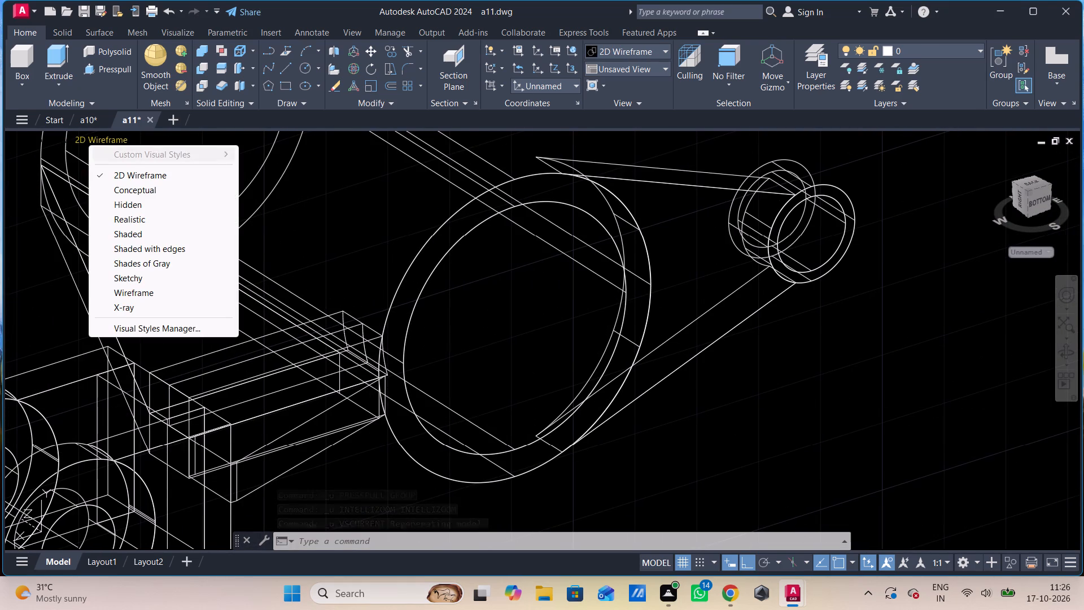
click(125, 258)
scroll(285, 326, down, 1)
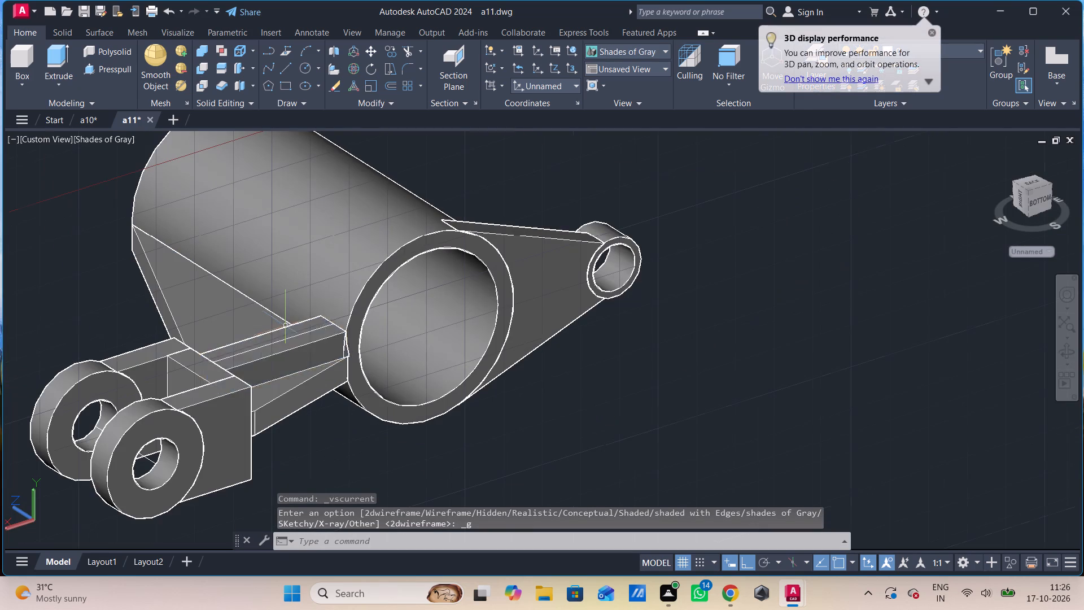
middle_drag(287, 330, 299, 324)
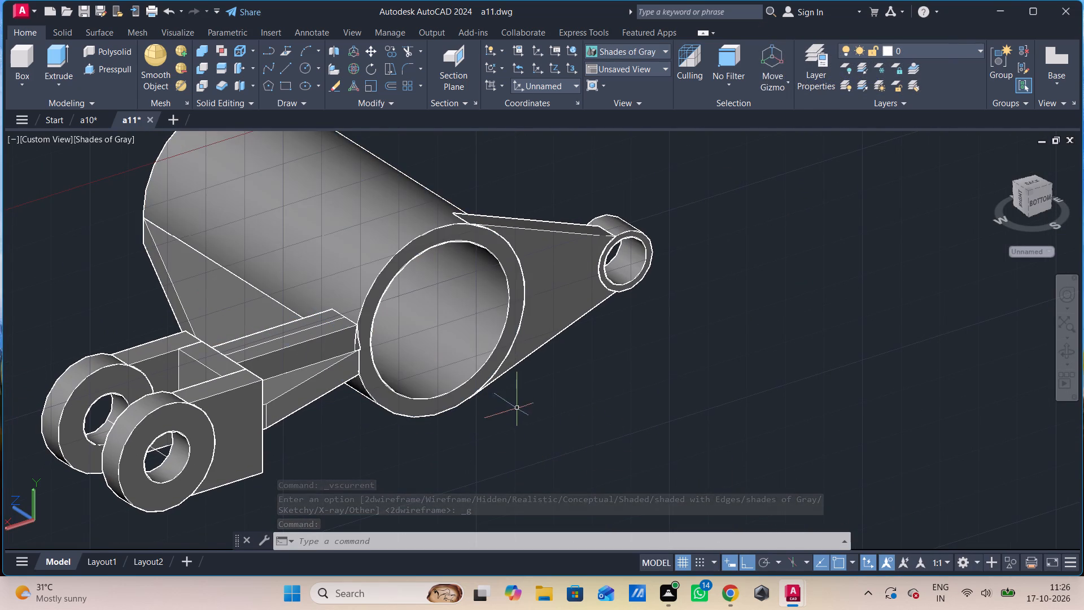
middle_drag(559, 399, 626, 406)
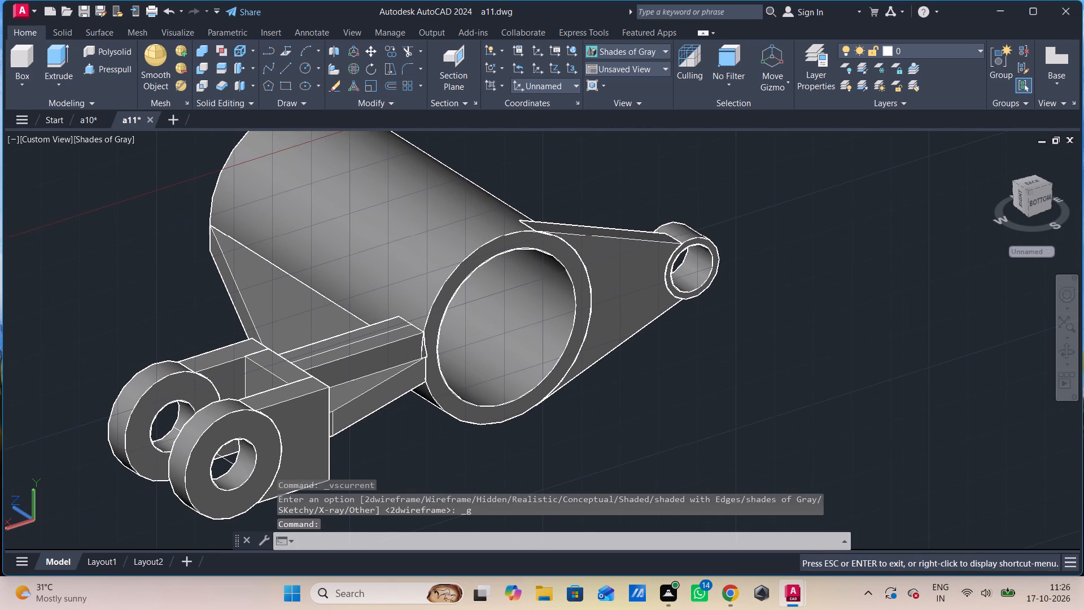
scroll(632, 368, down, 1)
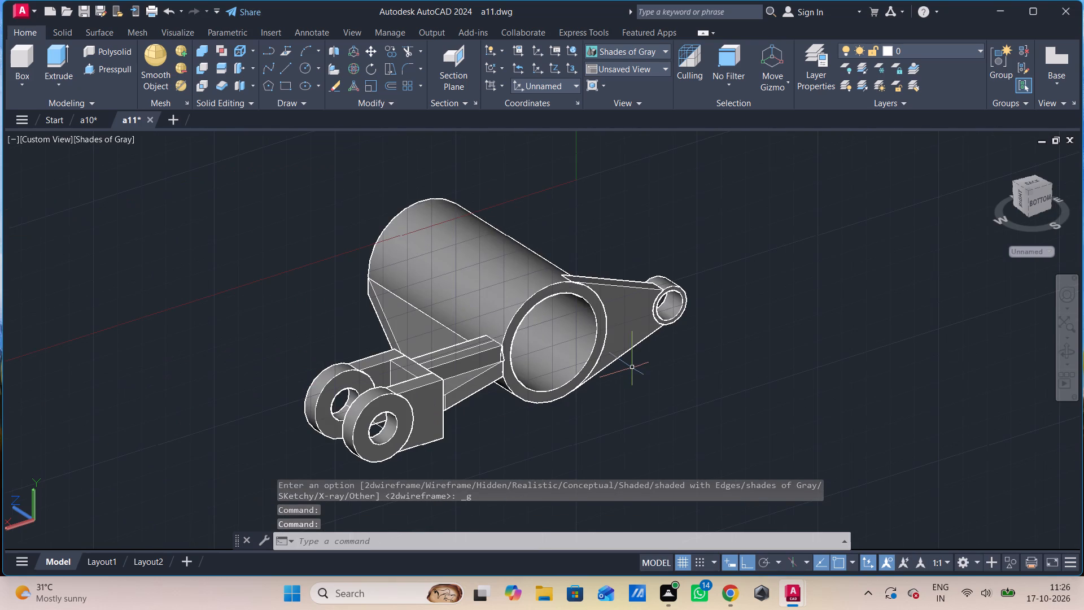
middle_click(632, 368)
Save the a11 drawing.
key(ctrl+s)
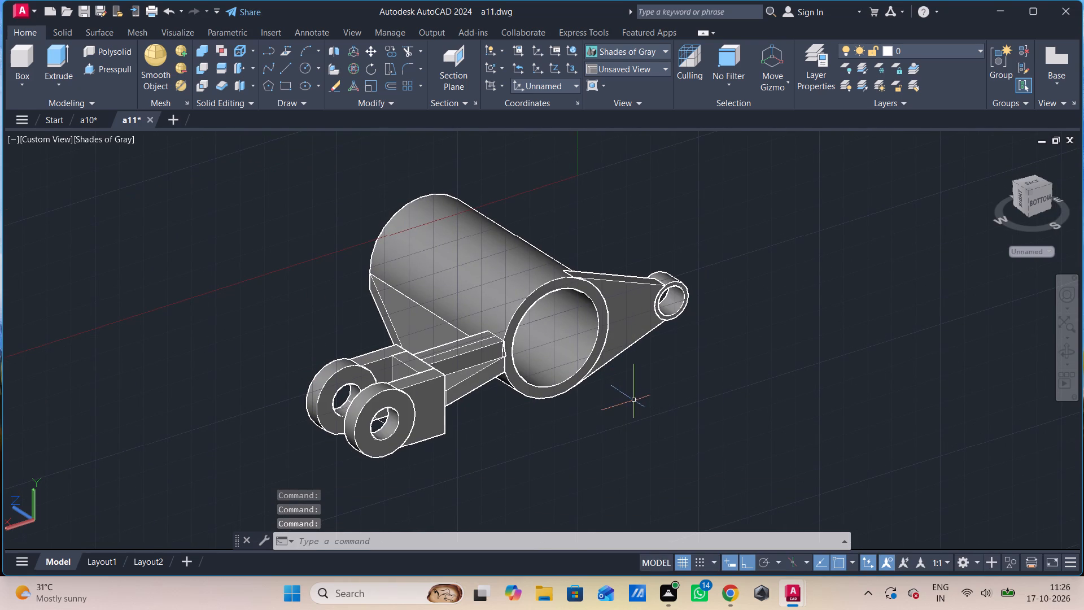
key(ctrl+s)
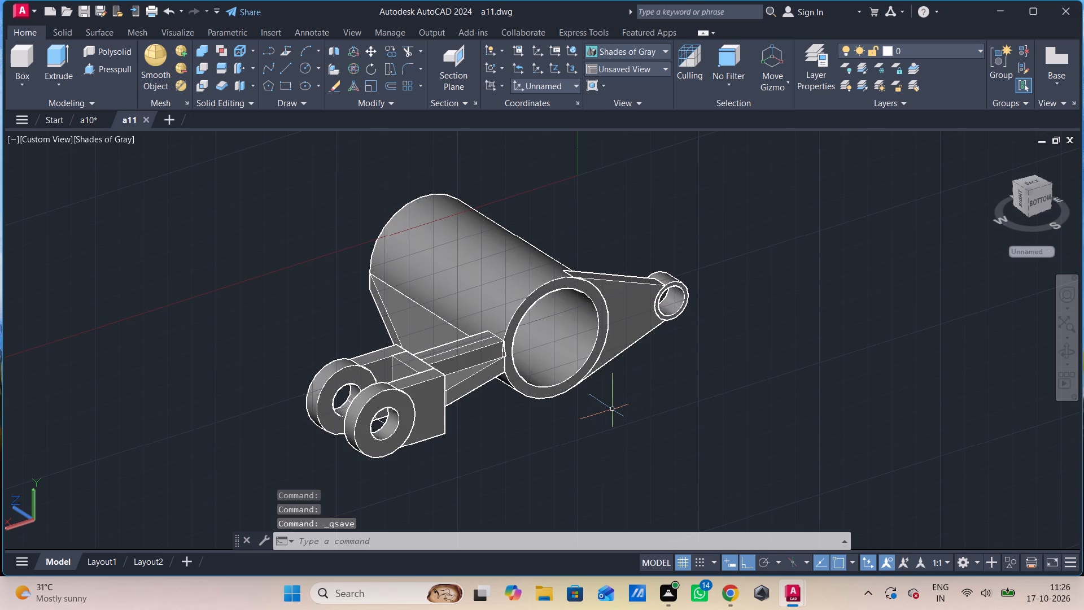
text(lo)
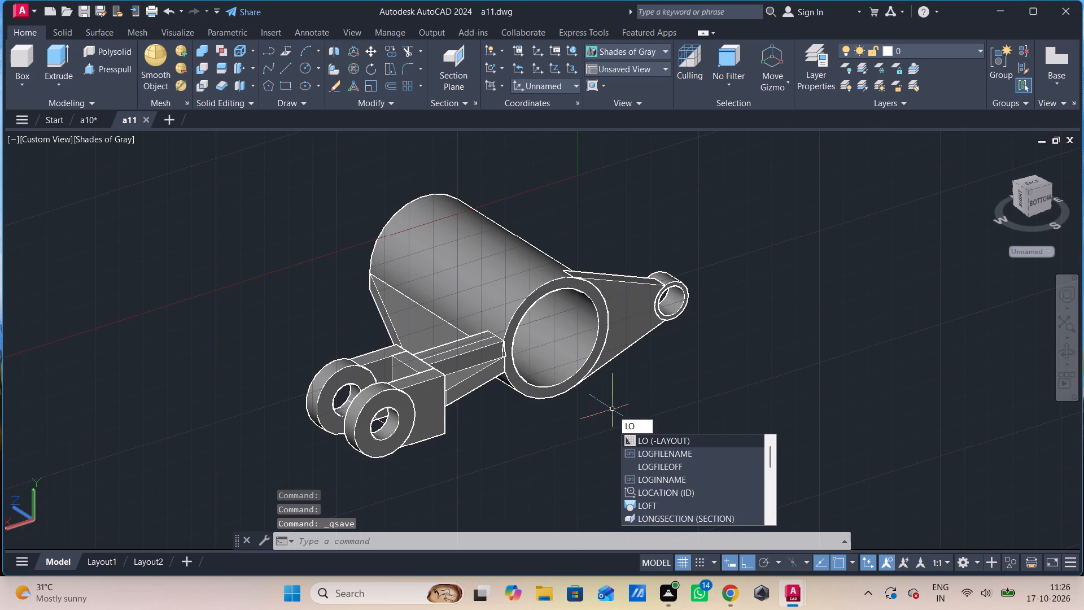
key(Escape)
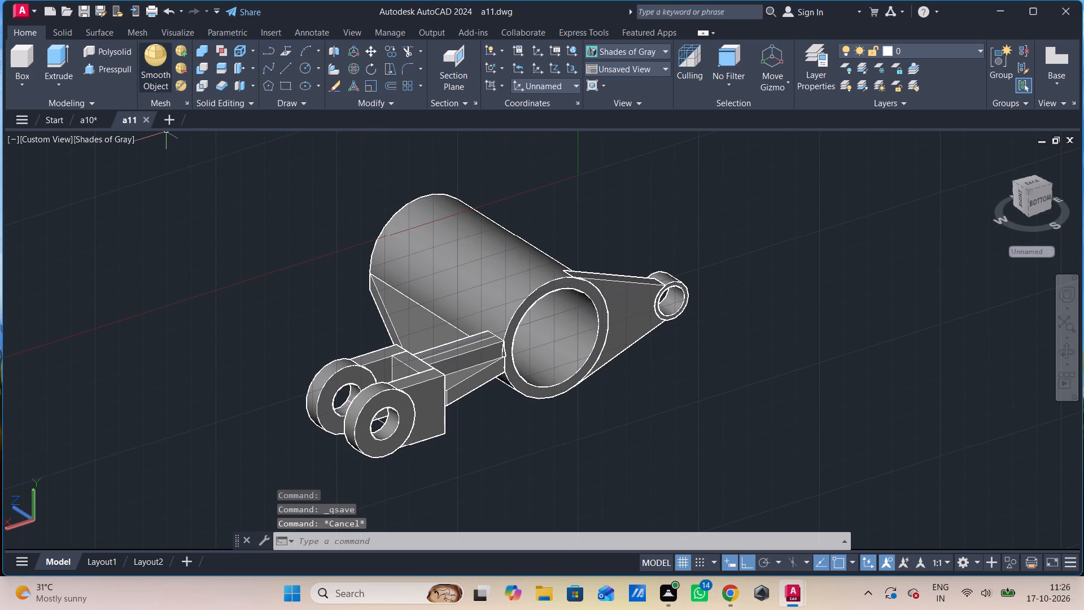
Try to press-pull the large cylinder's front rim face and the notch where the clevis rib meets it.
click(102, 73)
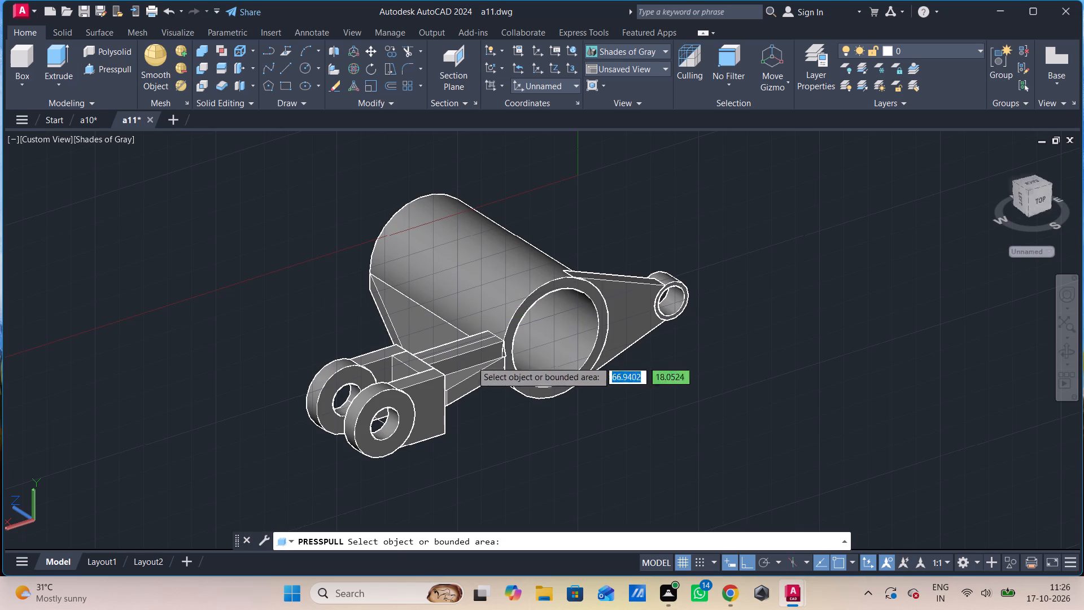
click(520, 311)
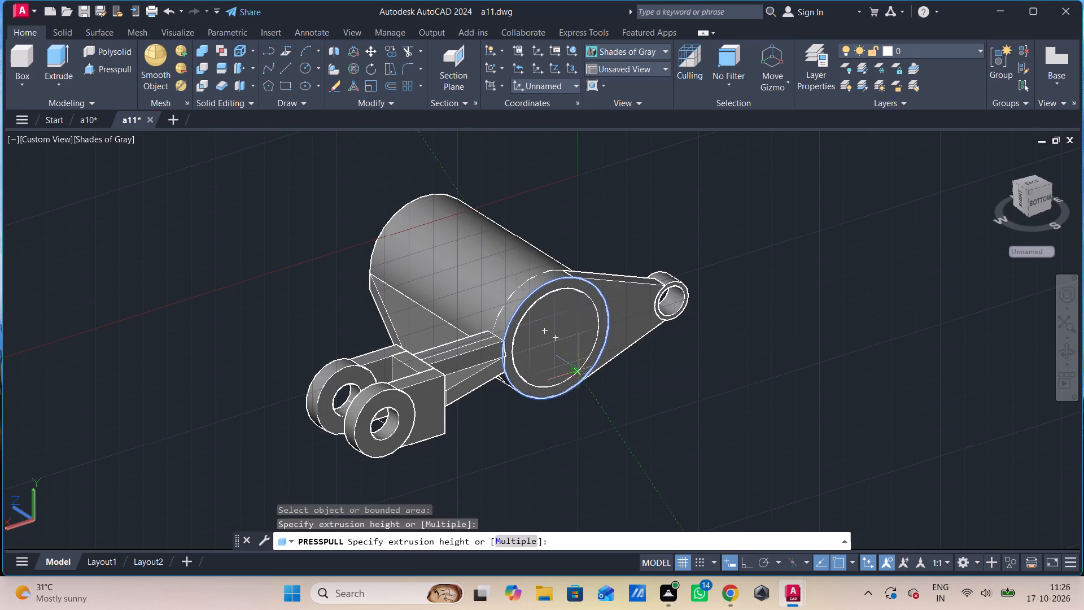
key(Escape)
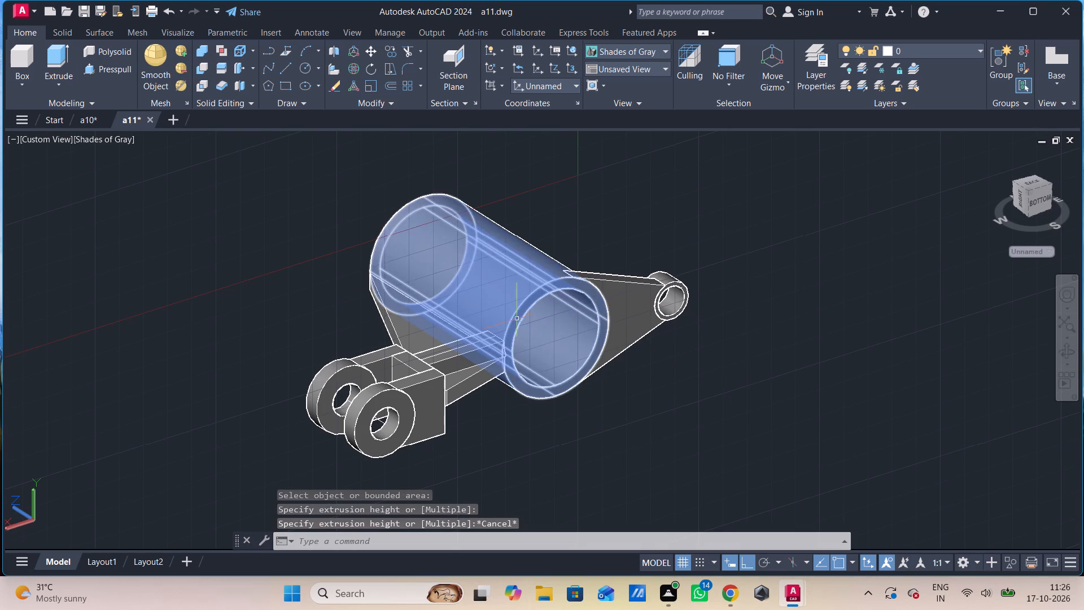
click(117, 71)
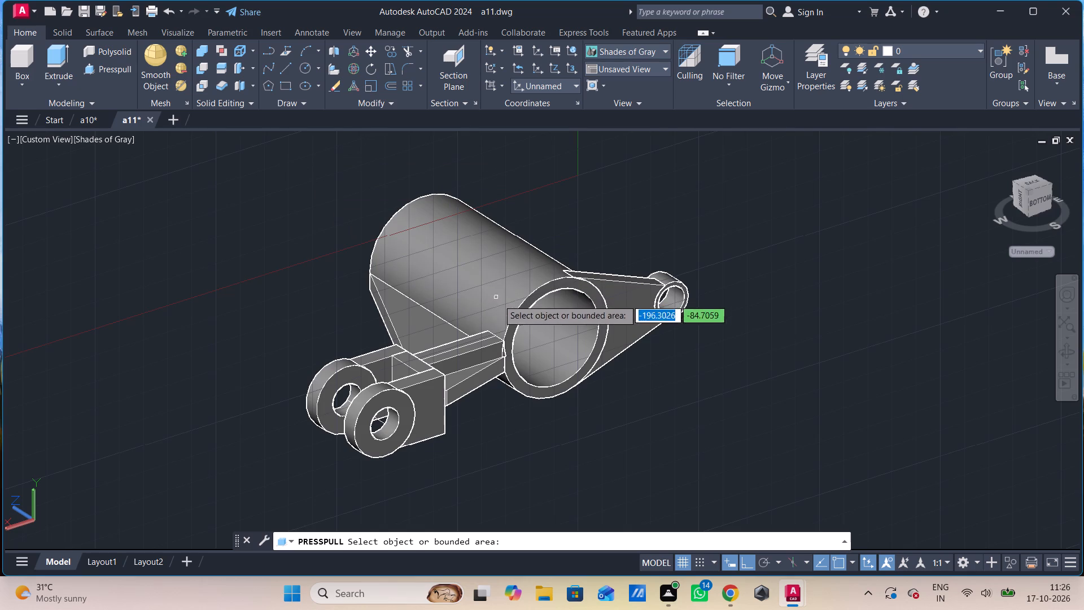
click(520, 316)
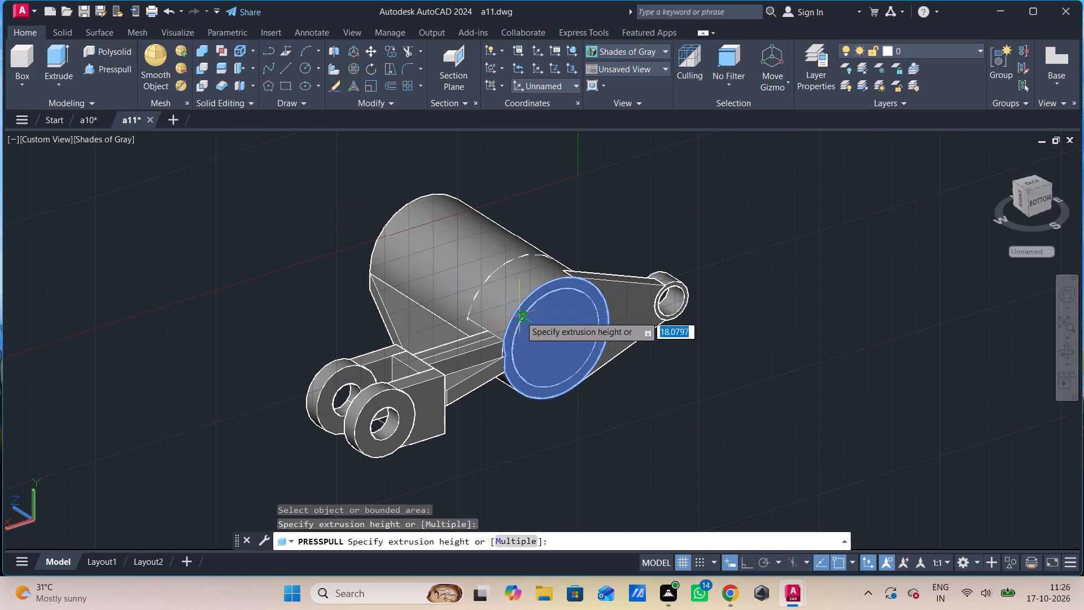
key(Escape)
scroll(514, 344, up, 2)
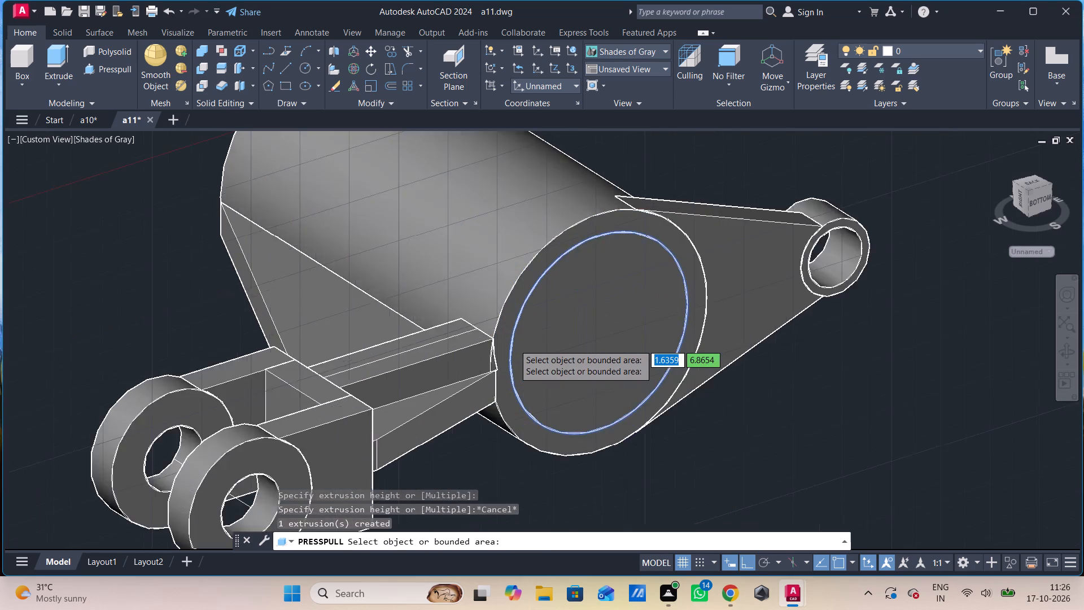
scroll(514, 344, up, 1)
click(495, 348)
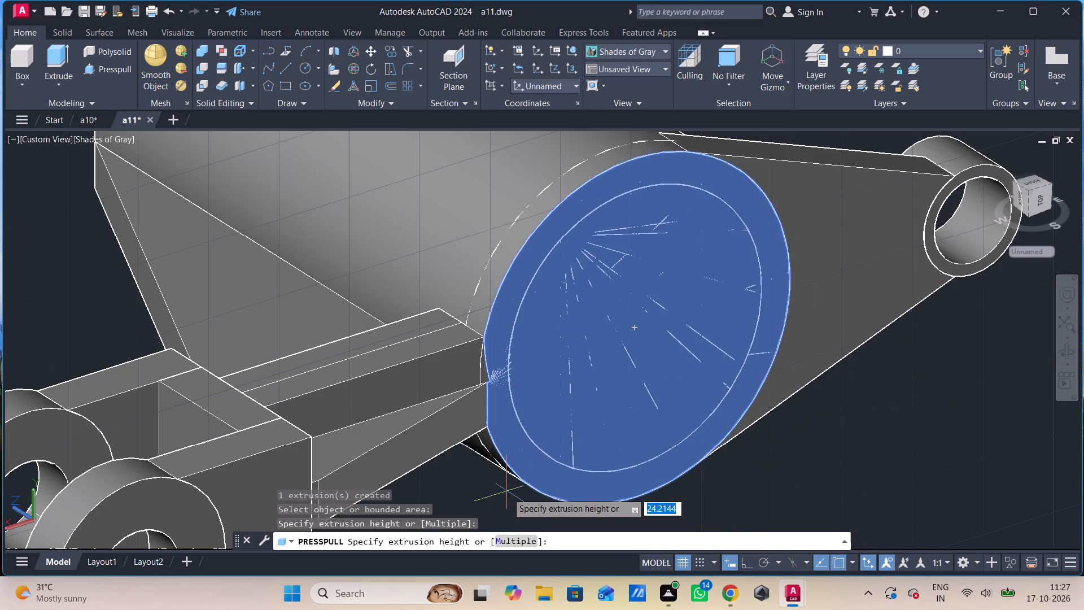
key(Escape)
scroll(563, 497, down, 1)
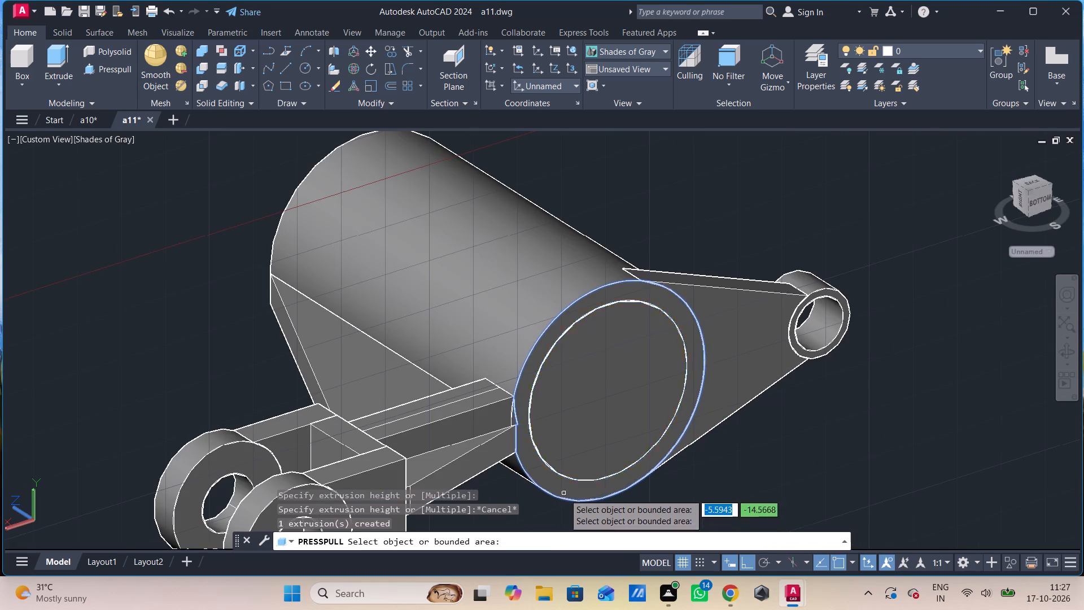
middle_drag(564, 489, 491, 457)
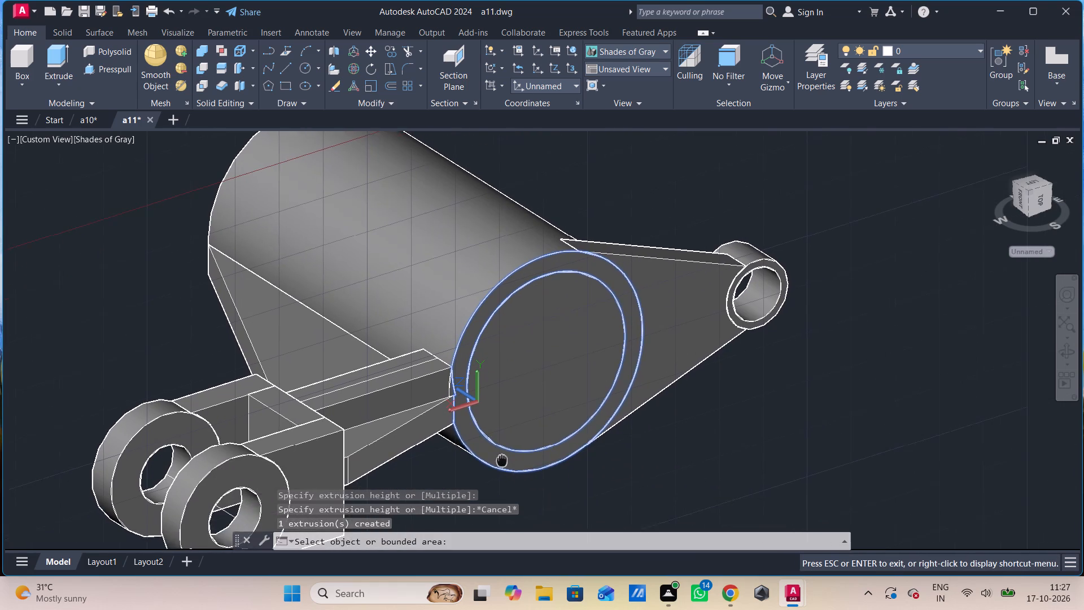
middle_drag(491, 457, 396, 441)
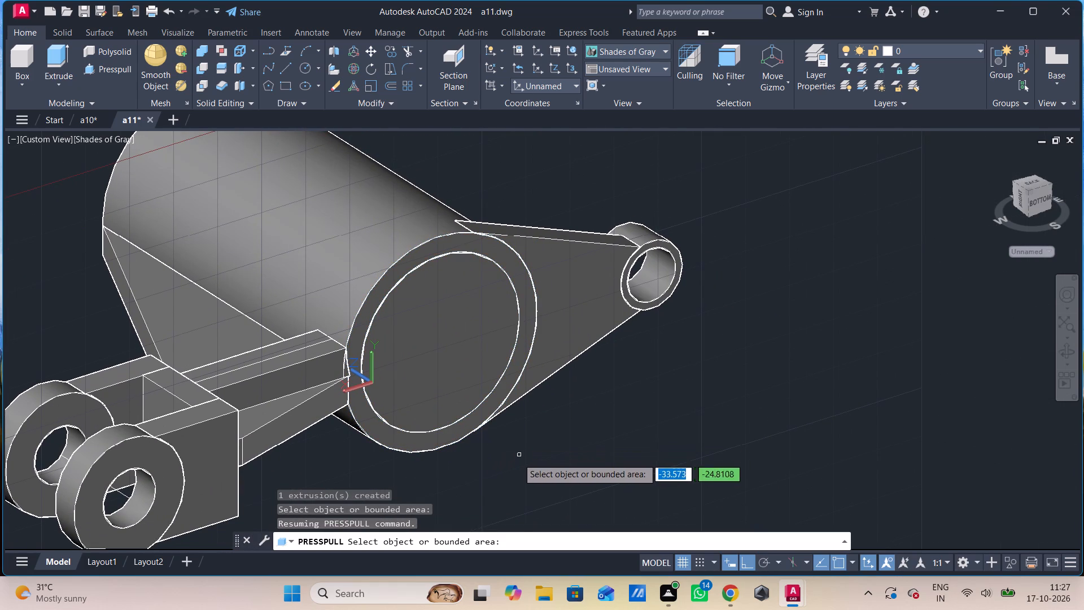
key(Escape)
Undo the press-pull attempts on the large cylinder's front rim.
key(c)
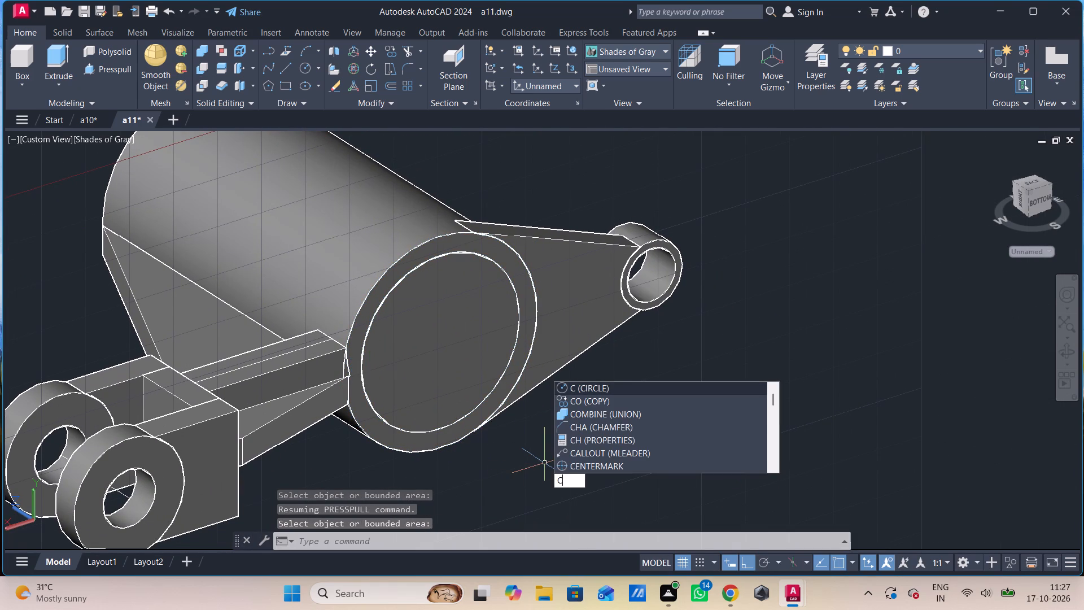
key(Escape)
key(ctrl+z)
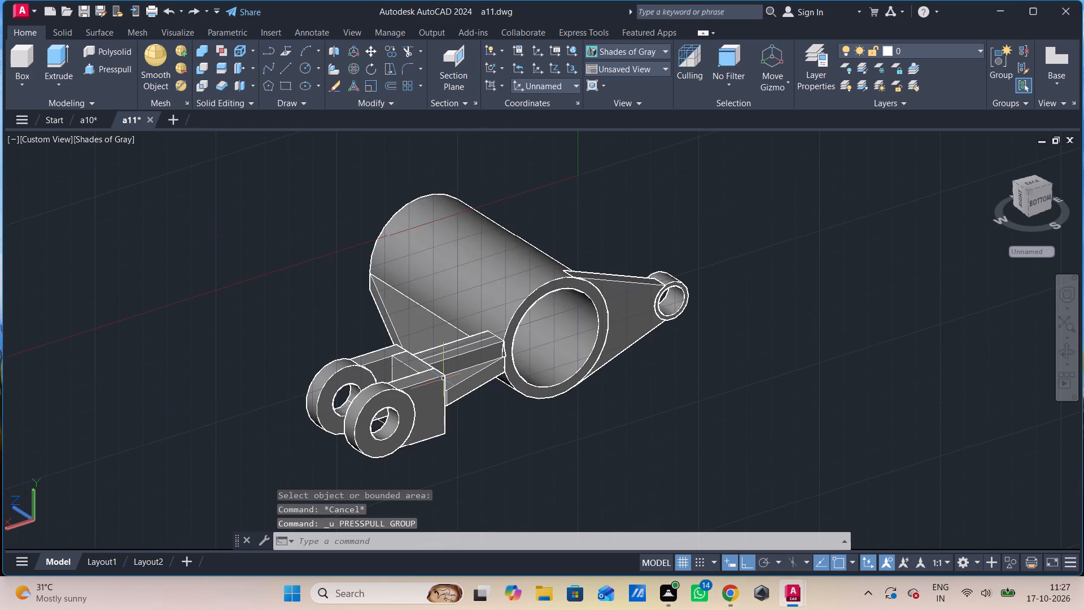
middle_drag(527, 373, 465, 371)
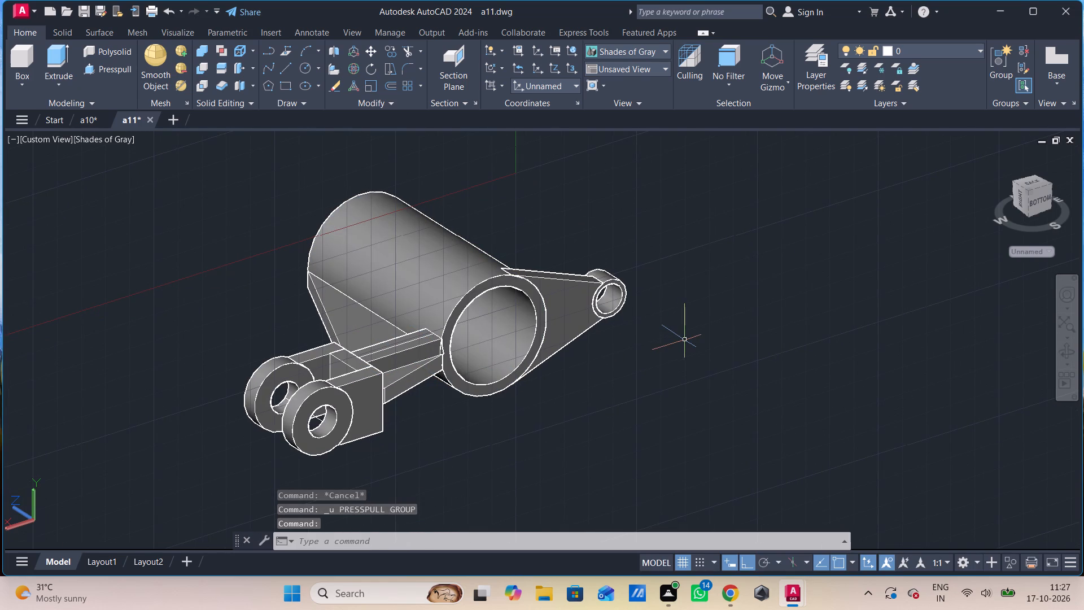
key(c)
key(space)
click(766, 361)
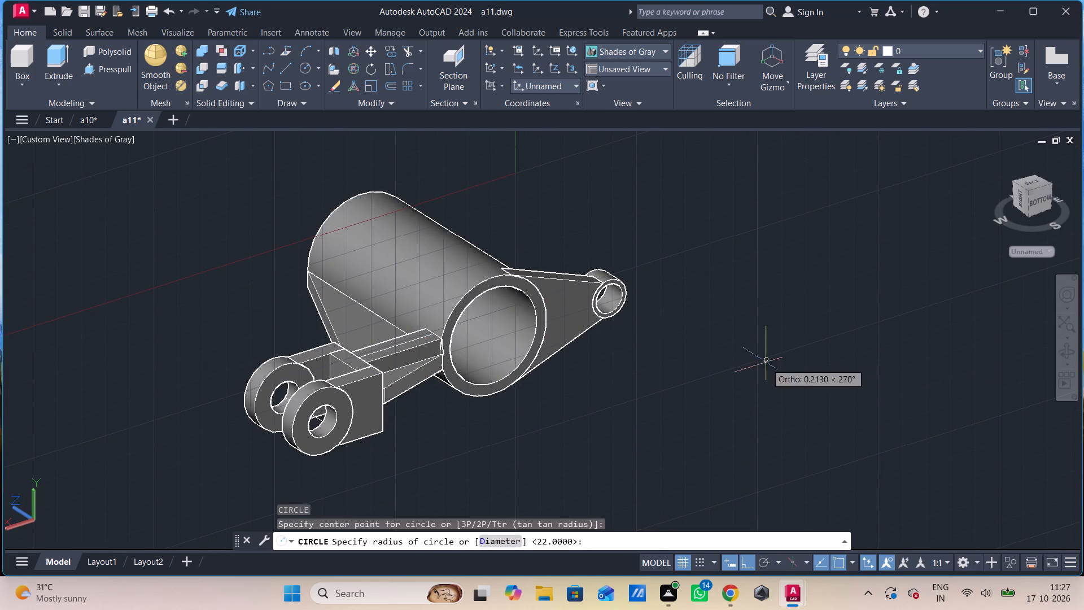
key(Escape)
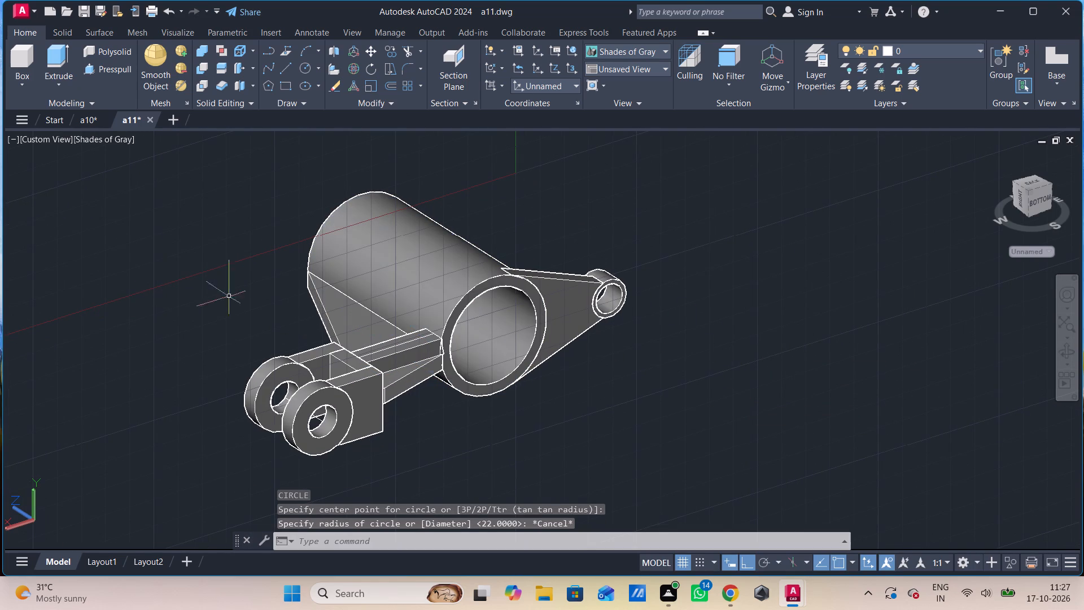
Draw a circle of radius 22 in the Front view, in the empty space beyond the small boss.
click(52, 142)
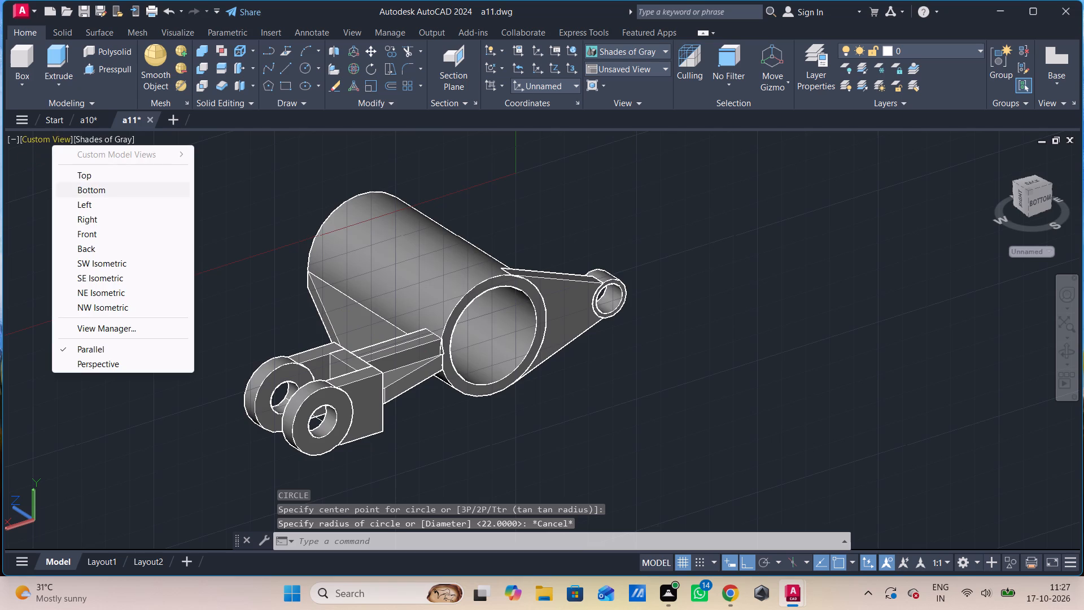
click(94, 228)
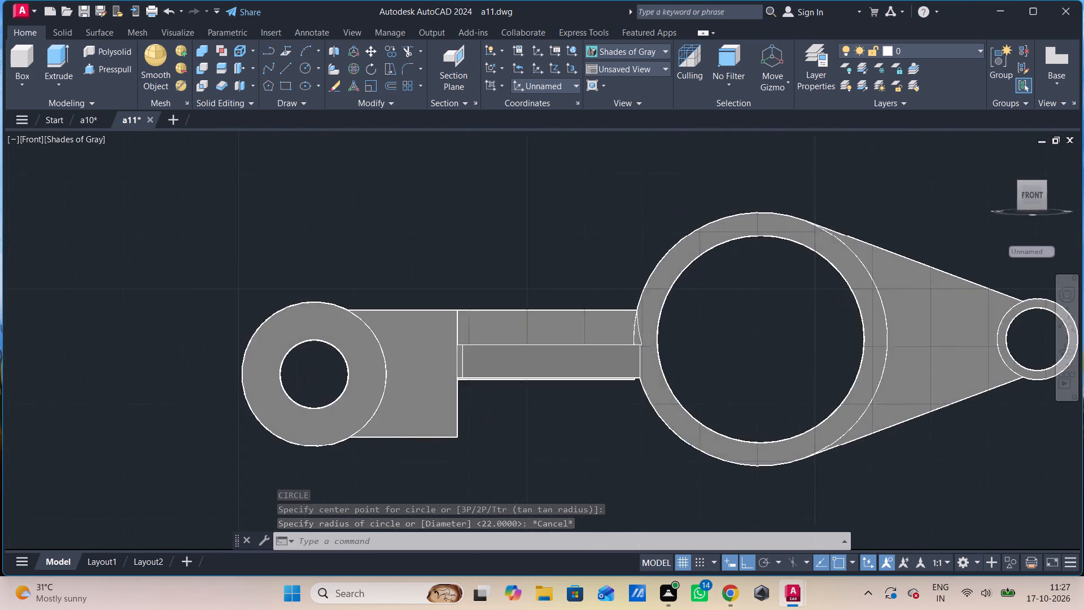
scroll(276, 335, down, 1)
middle_drag(399, 370, 204, 371)
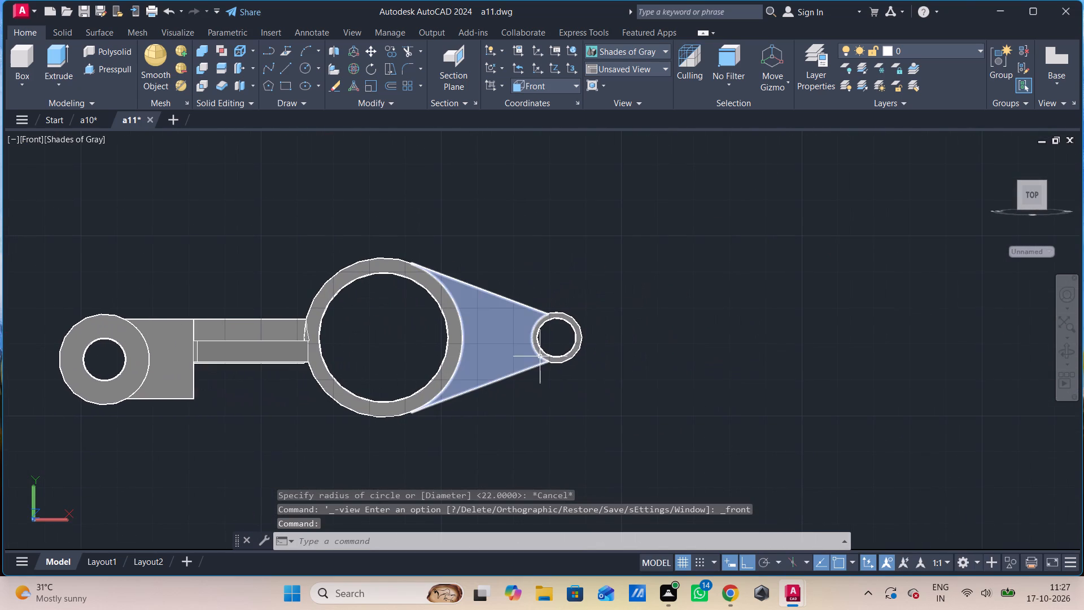
key(c)
key(space)
click(779, 320)
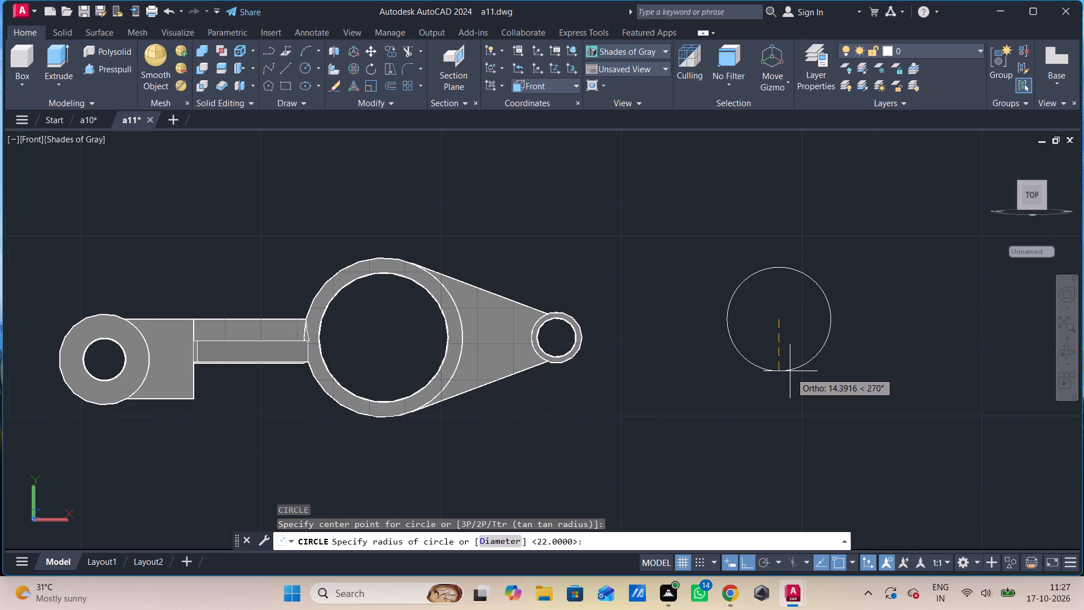
text(22)
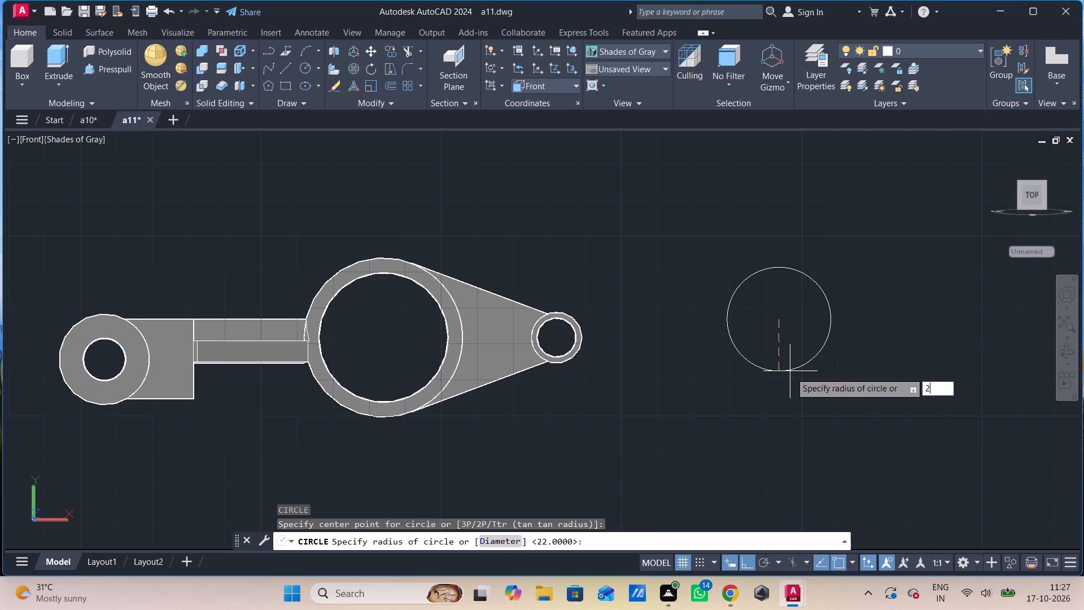
key(Return)
Draw a concentric circle of radius 18 inside the radius 22 circle beside the model.
text(c)
key(space)
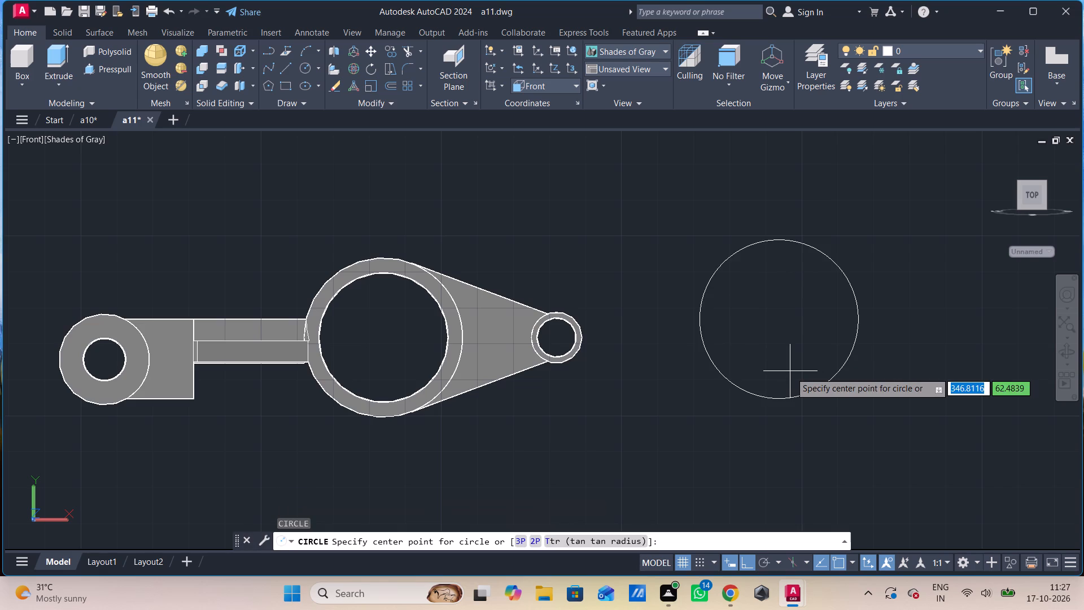
click(775, 324)
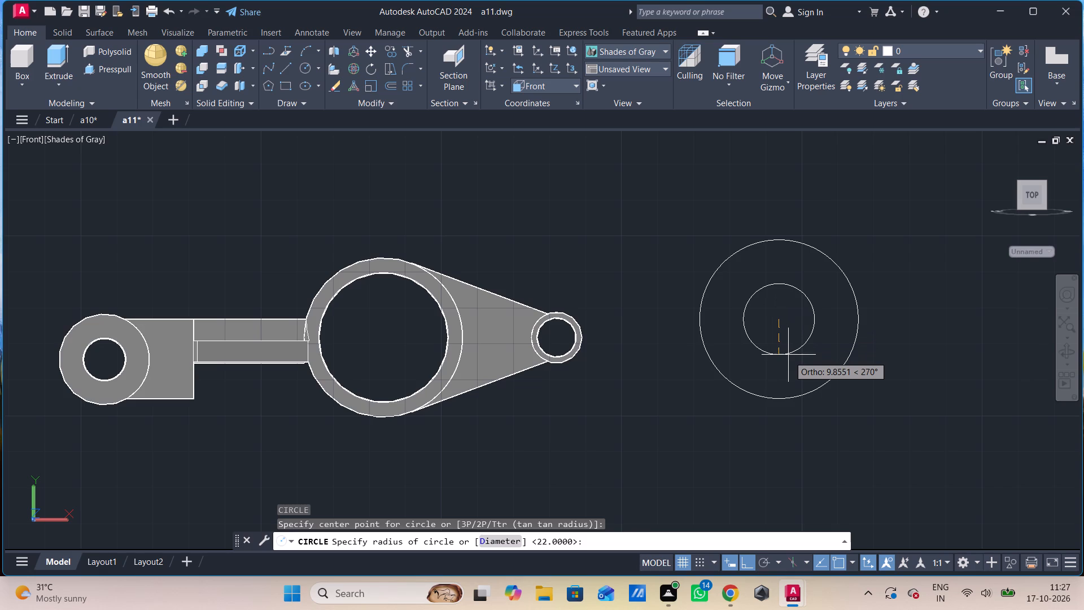
text(18)
key(Return)
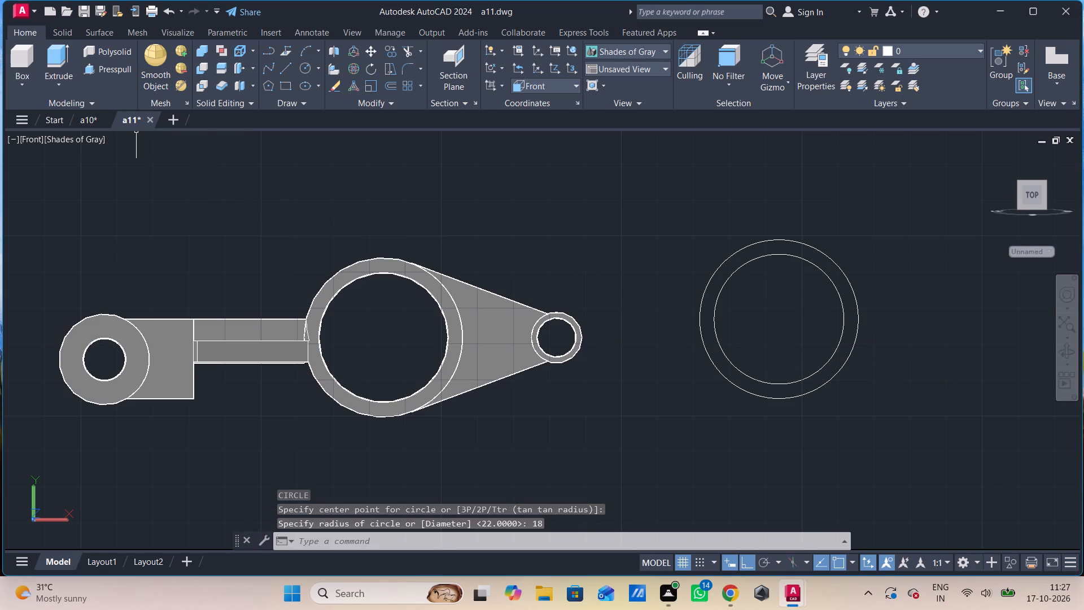
Press-pull the area between the two concentric circles to a height of 6 to form a solid ring.
click(116, 68)
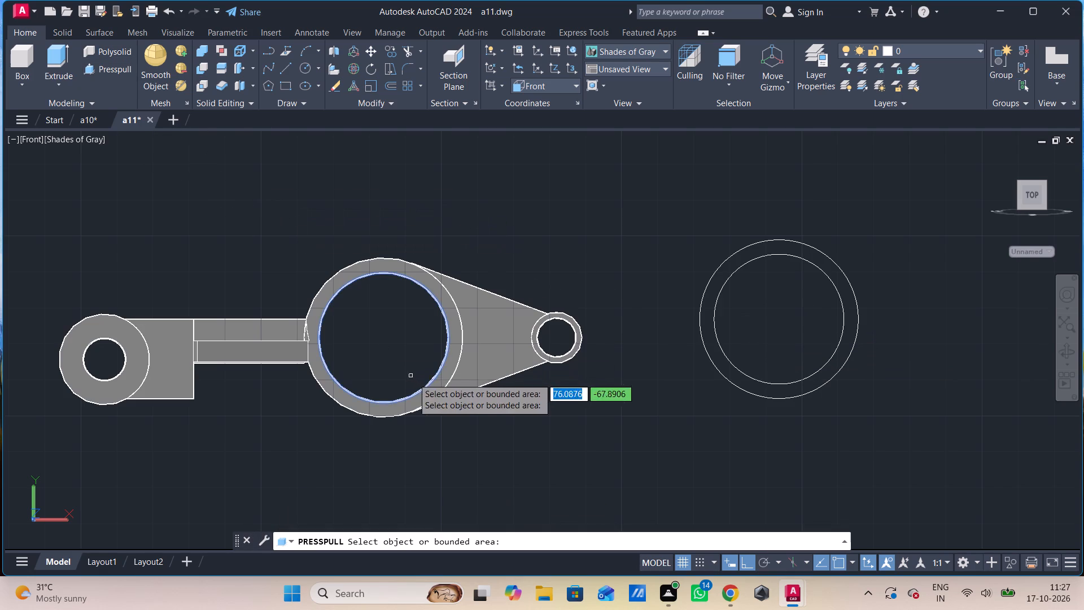
click(705, 315)
shift+middle_drag(713, 351, 732, 355)
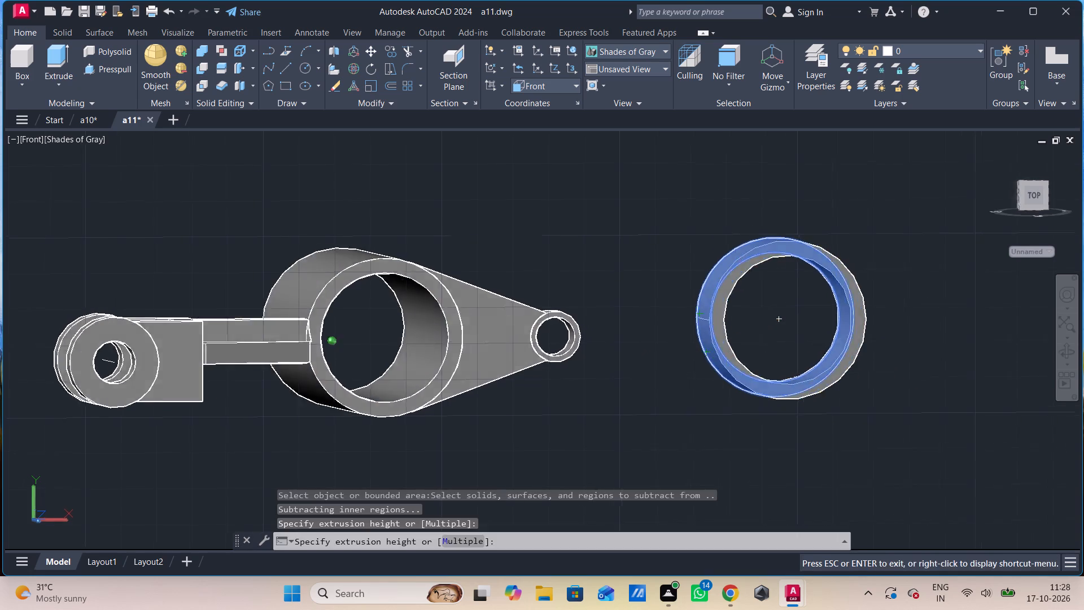
shift+middle_drag(732, 355, 760, 361)
key(6)
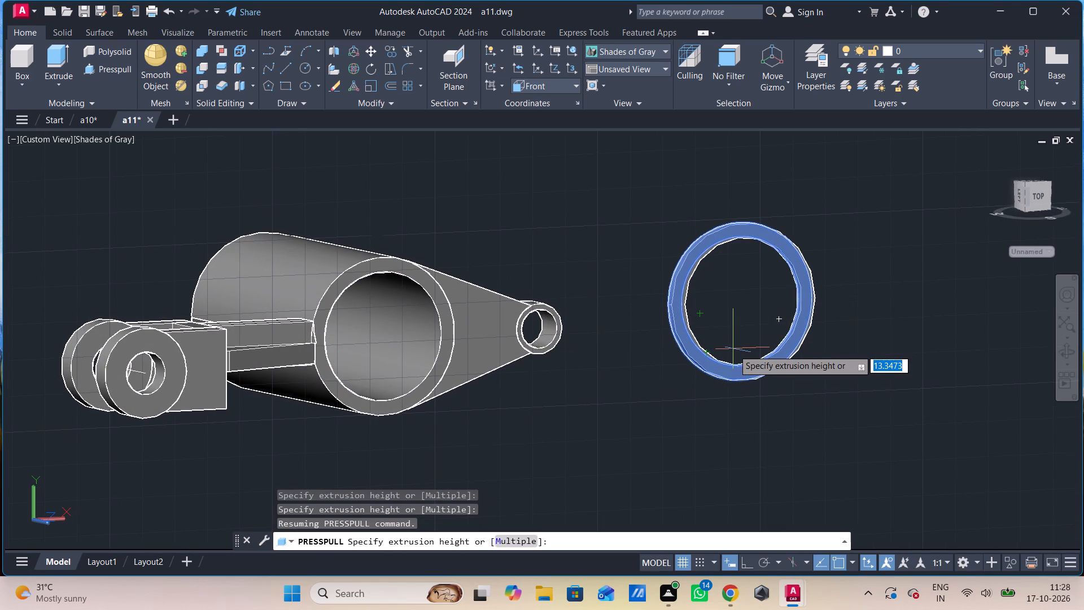
key(Return)
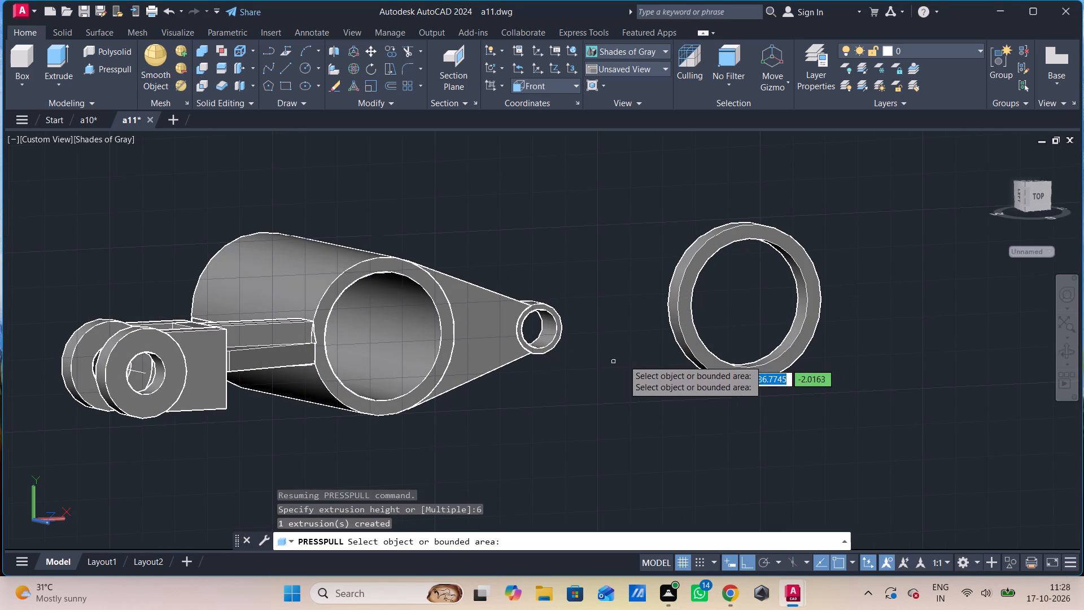
key(Escape)
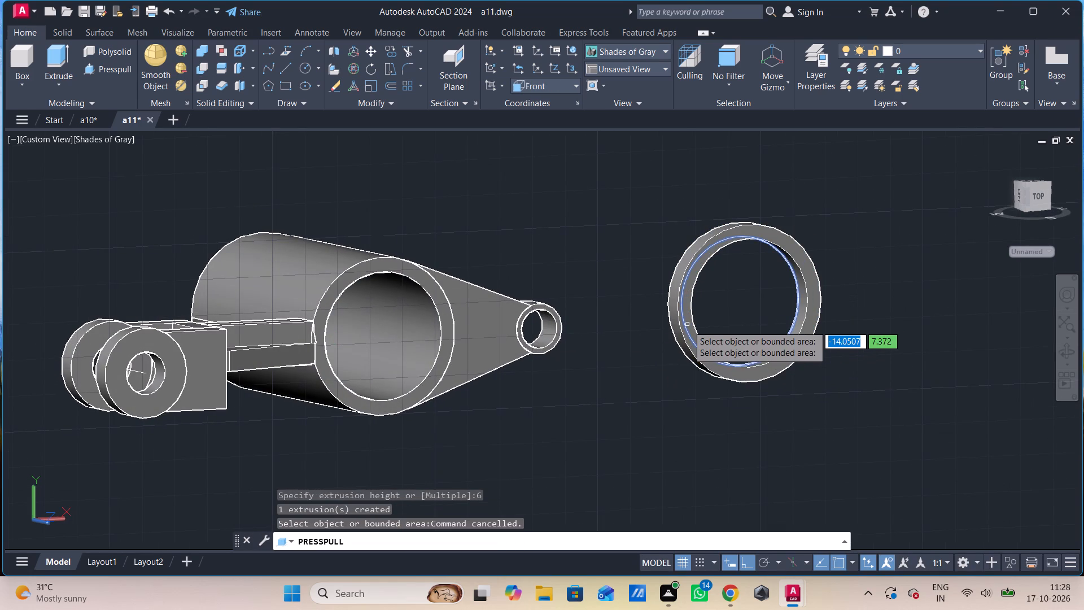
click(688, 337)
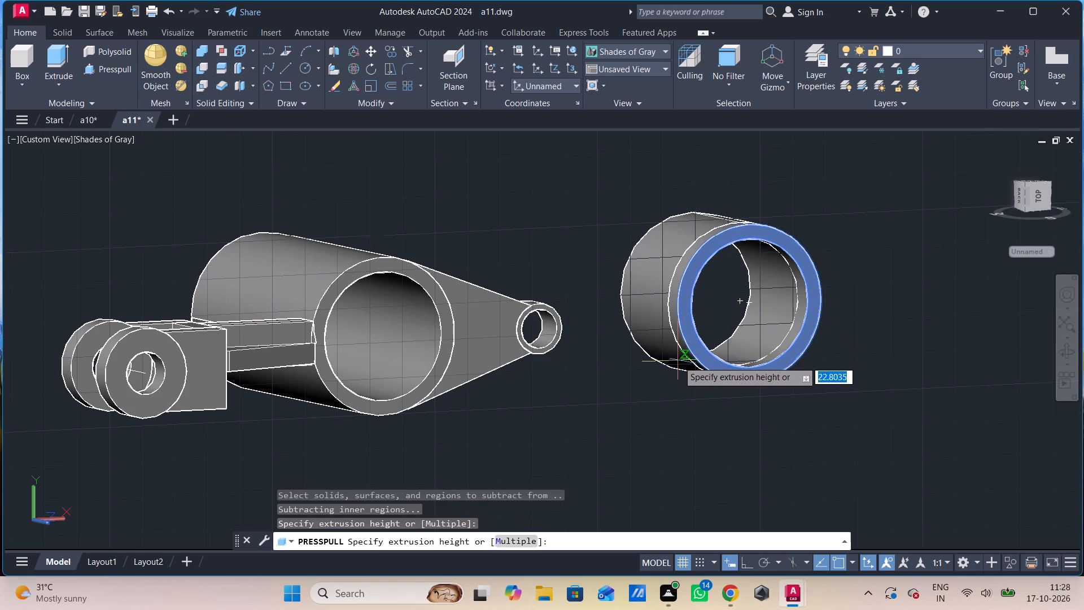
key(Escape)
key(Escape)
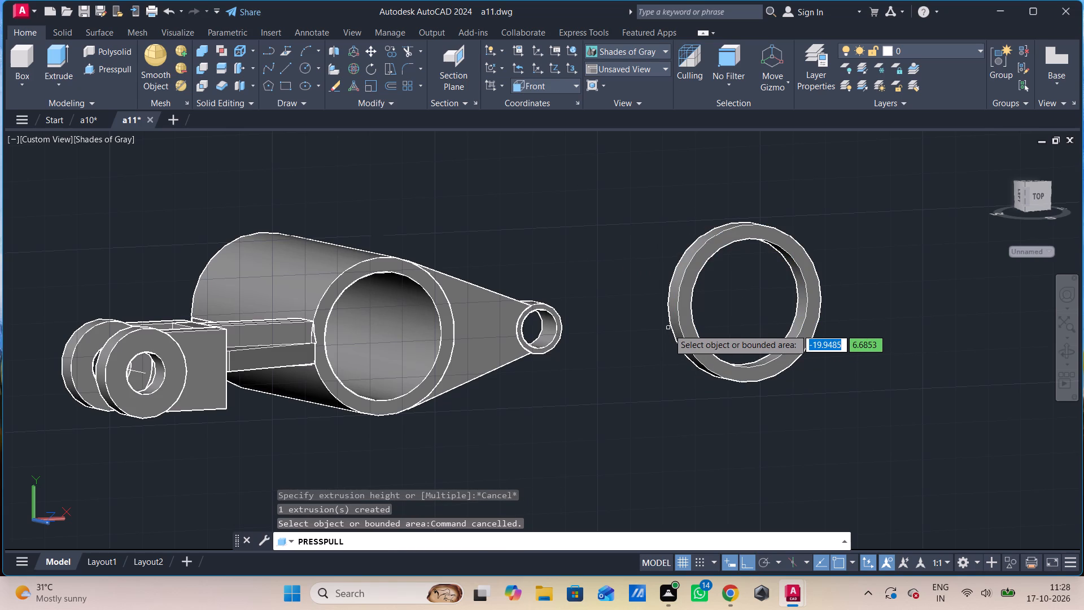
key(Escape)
Copy the solid ring about 95 units along the Z axis.
click(688, 333)
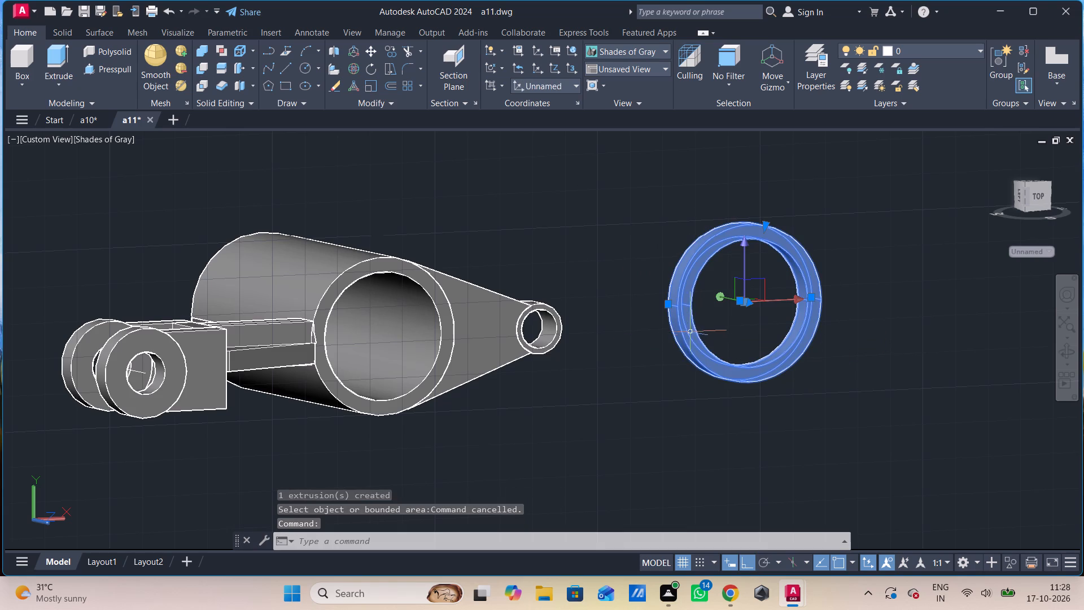
text(co)
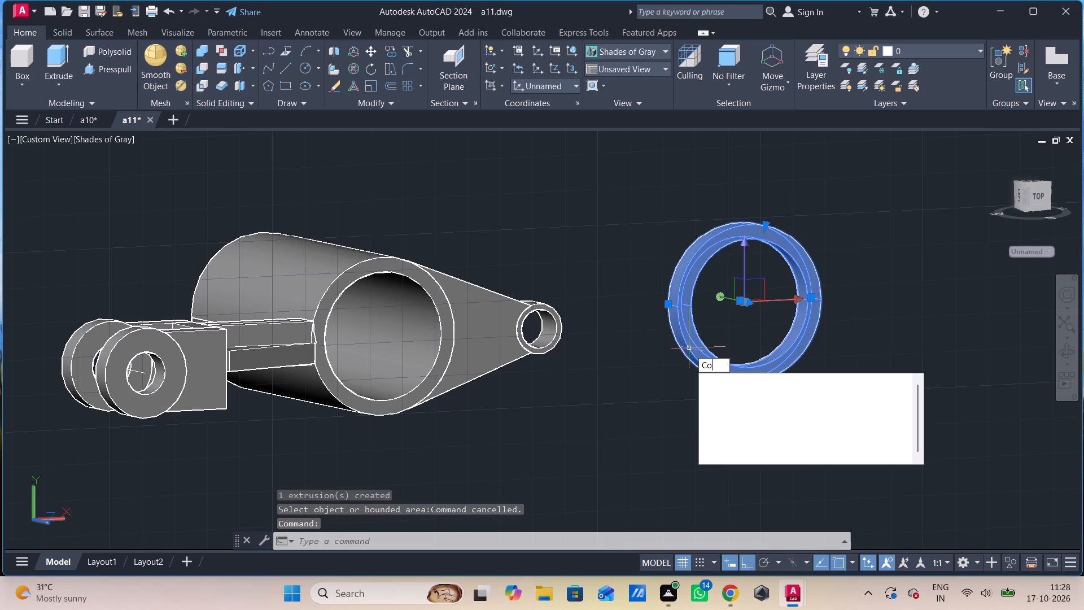
key(space)
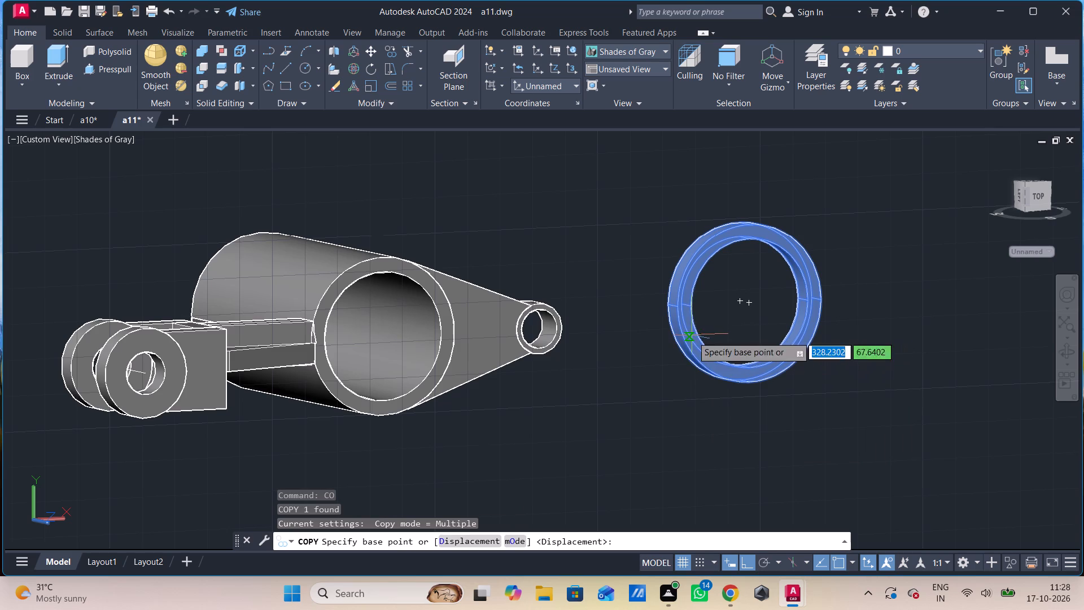
click(692, 336)
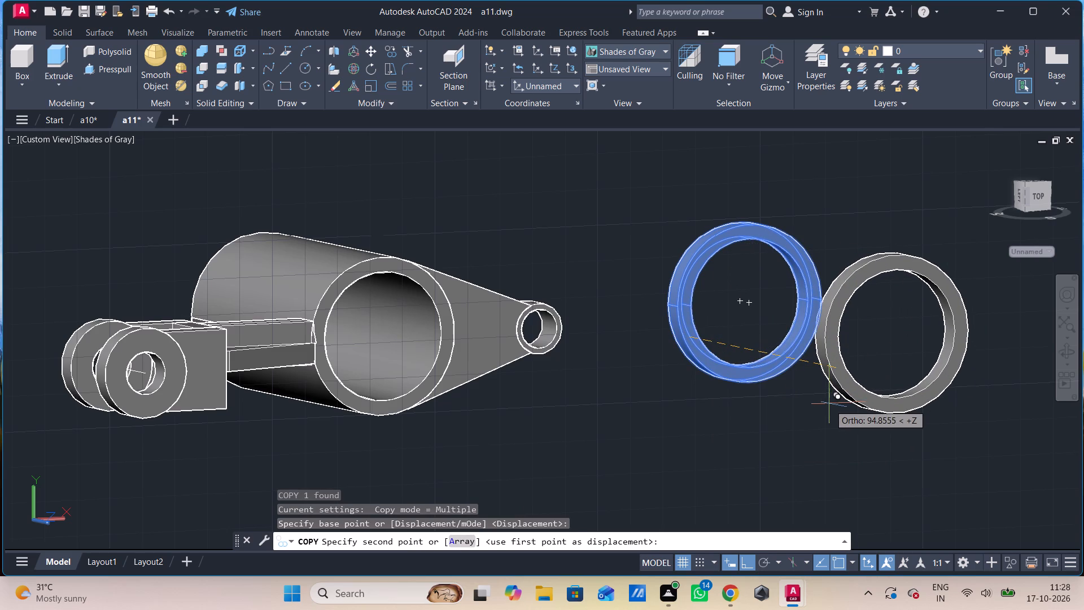
click(829, 404)
key(Escape)
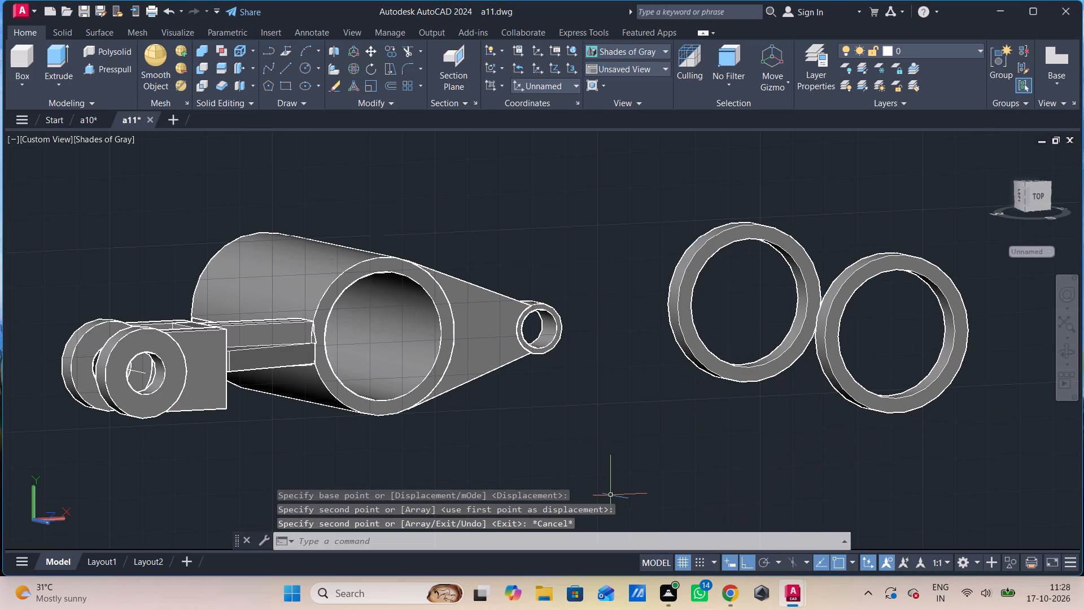
Move the original ring from its outer edge quadrant onto the large cylinder's front rim, where the clevis rib meets it.
click(693, 361)
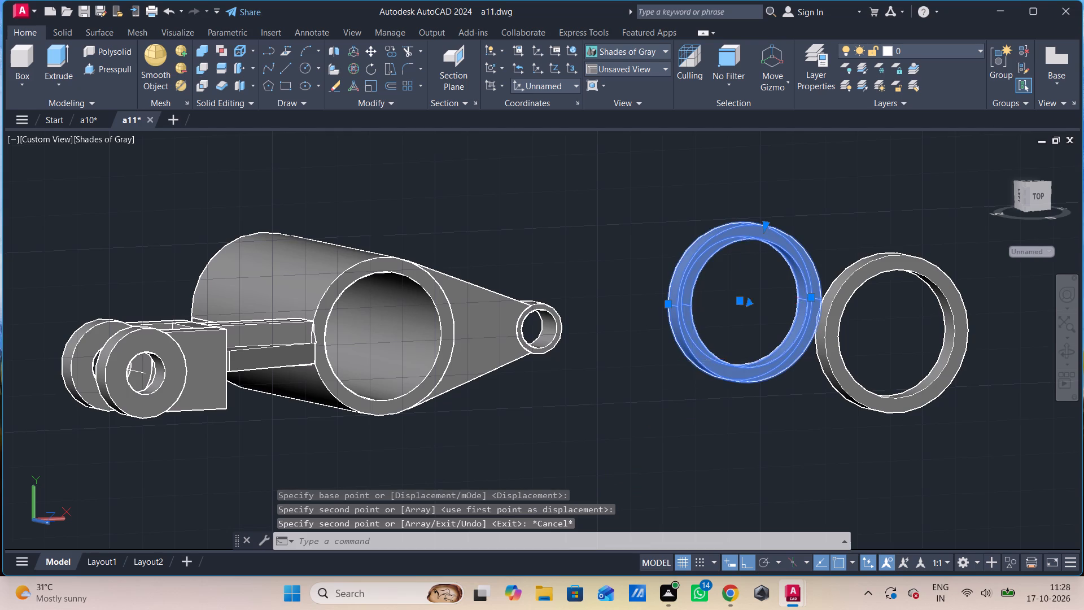
text(m)
key(space)
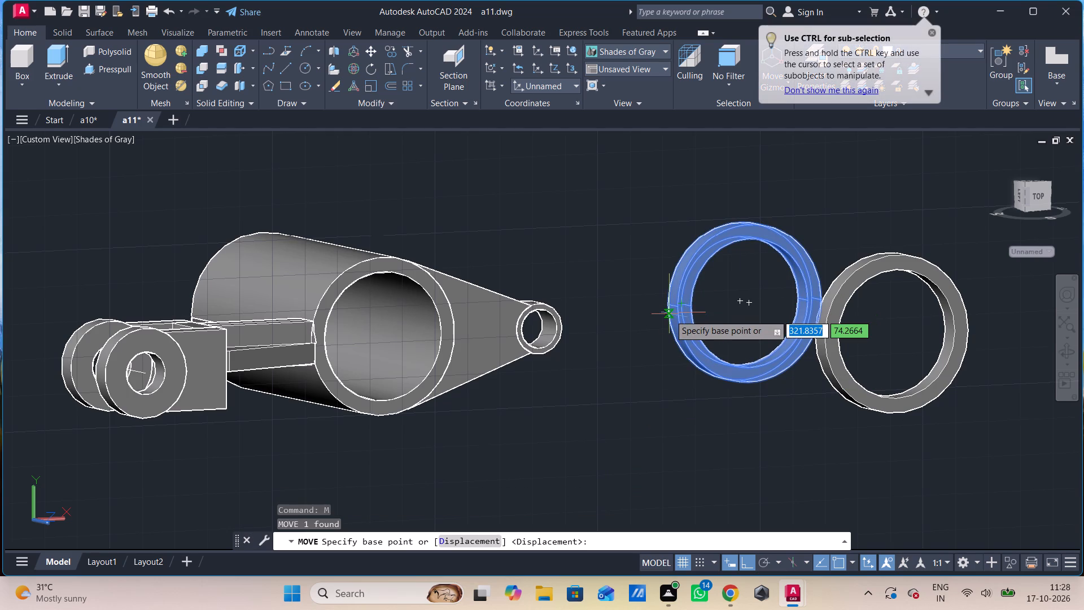
scroll(657, 306, up, 2)
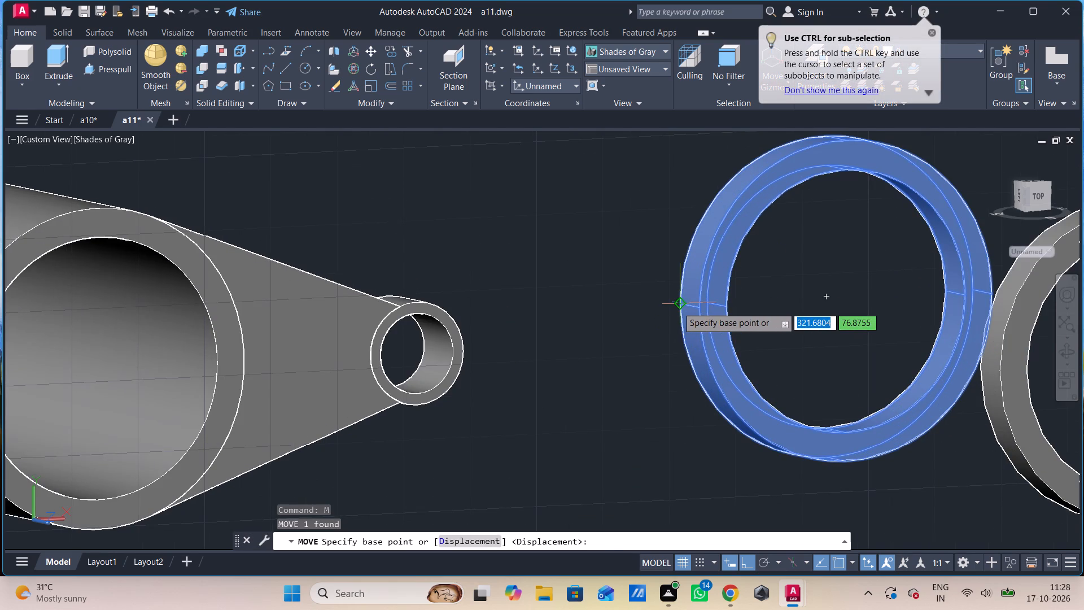
click(677, 307)
scroll(244, 426, down, 1)
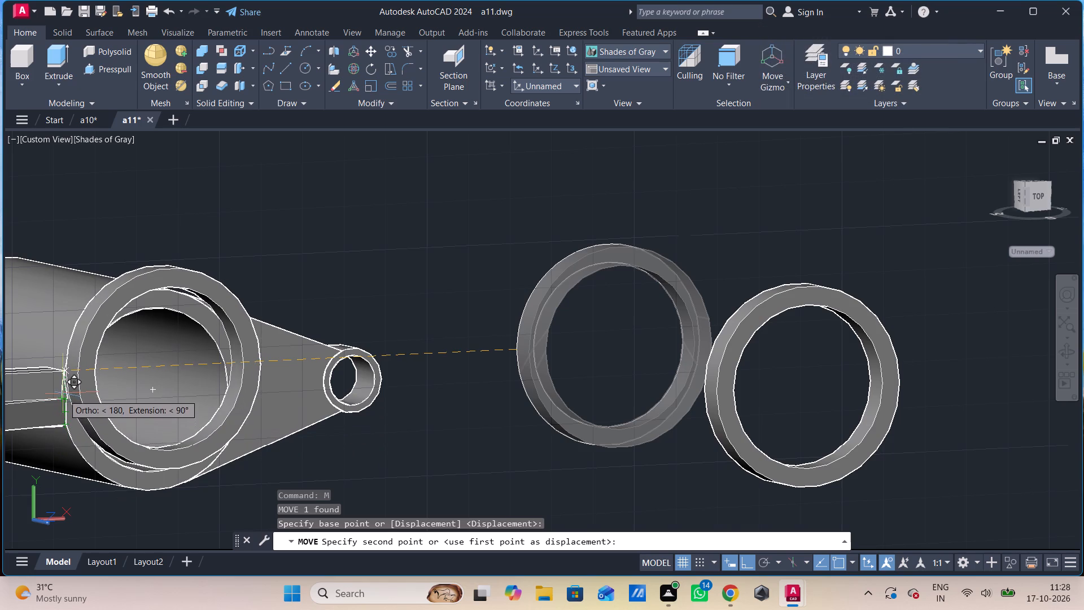
scroll(61, 388, up, 3)
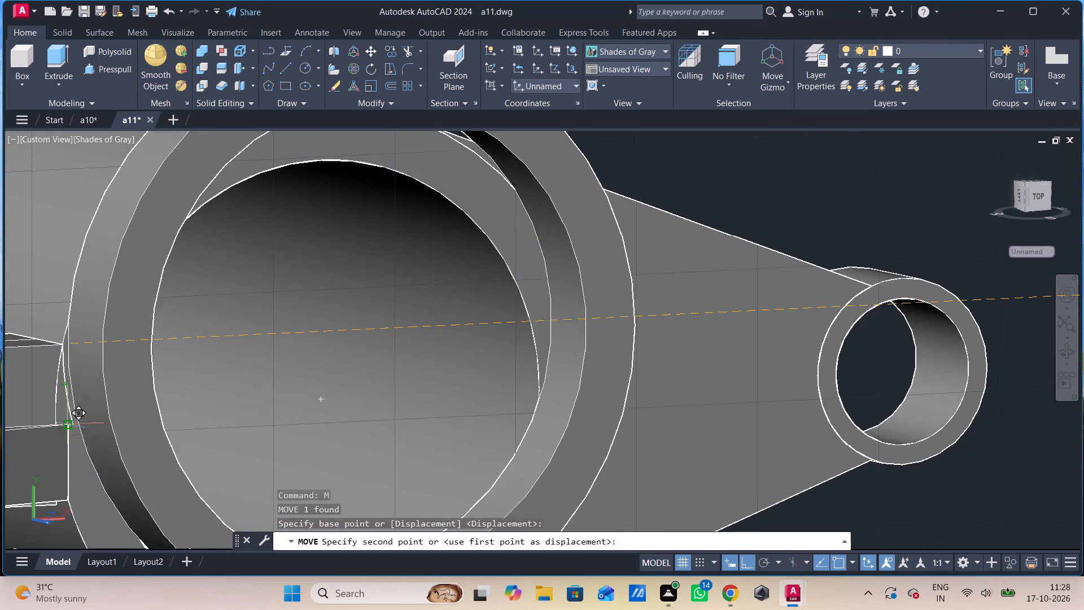
click(57, 414)
scroll(60, 438, down, 2)
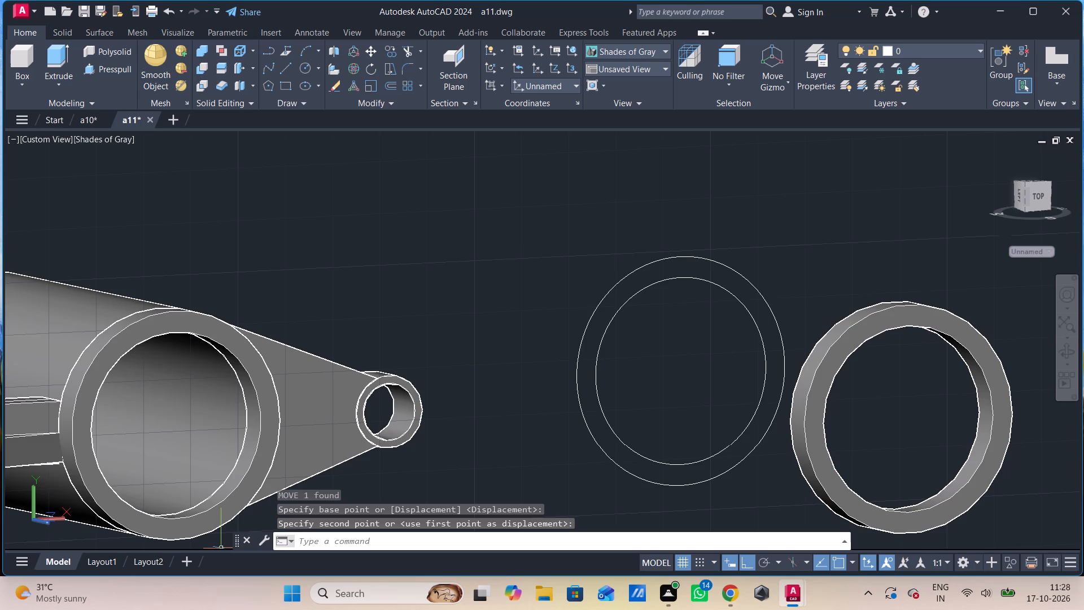
Move the copied ring from its outer edge quadrant onto the large cylinder's rear rim, beside the clevis rib.
shift+middle_drag(274, 541, 310, 544)
shift+middle_drag(306, 473, 377, 473)
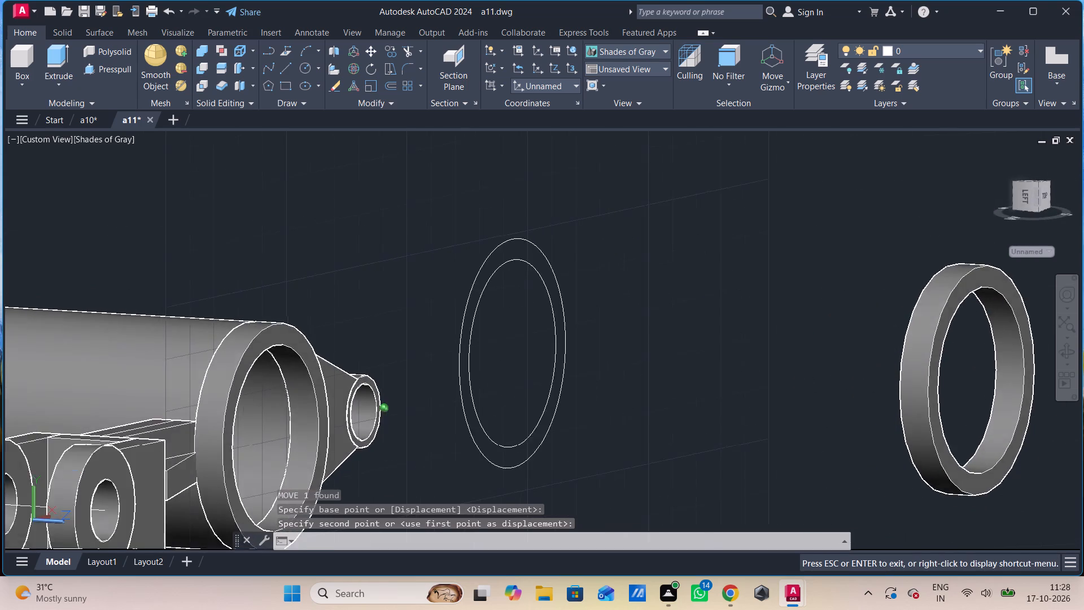
shift+middle_drag(377, 473, 386, 471)
click(924, 378)
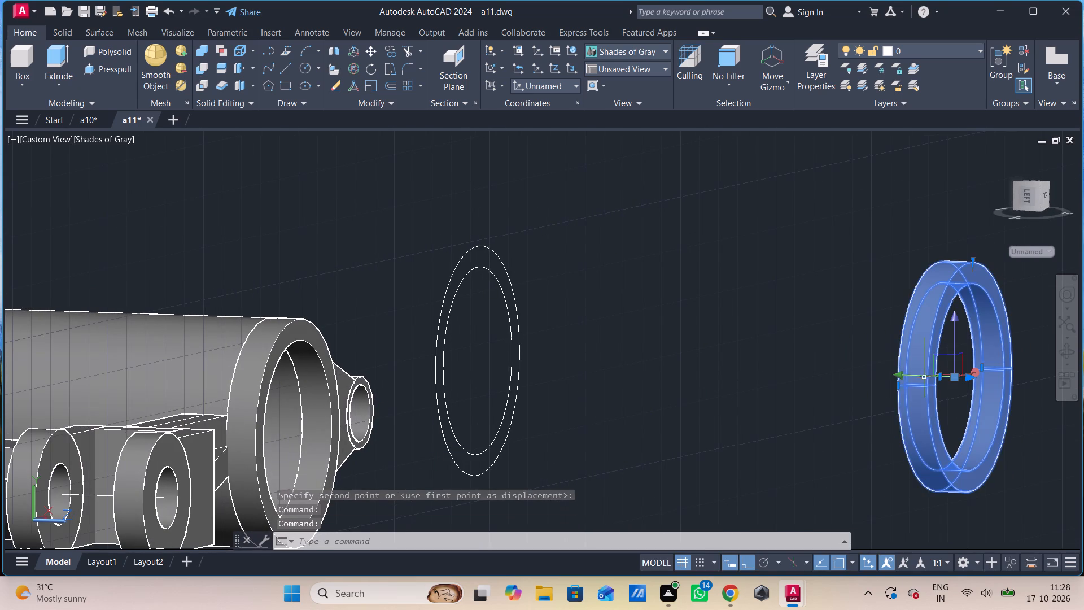
key(m)
key(space)
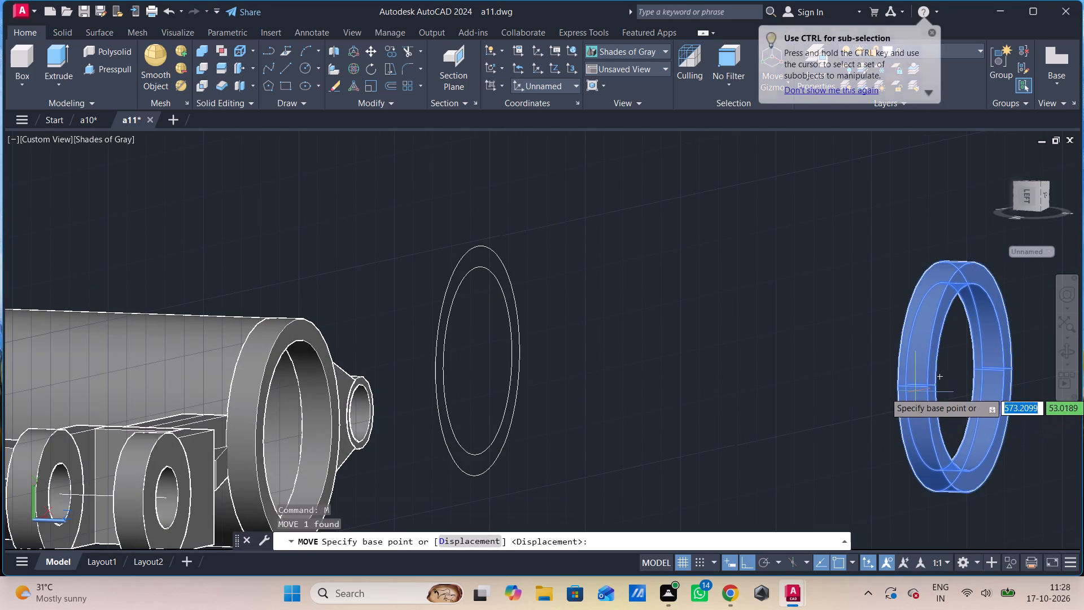
click(931, 388)
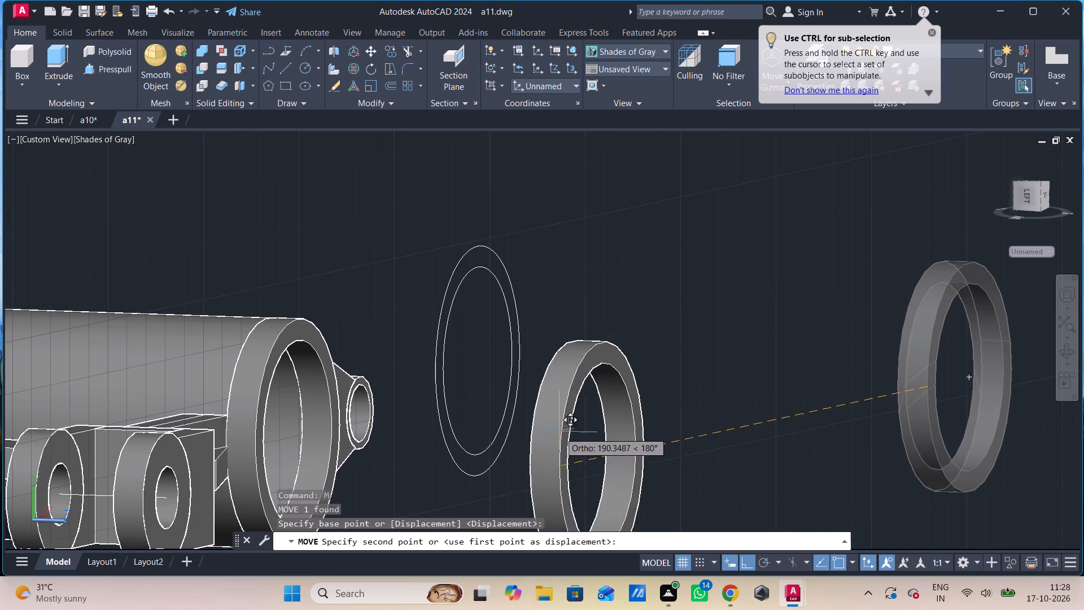
middle_drag(411, 435, 535, 434)
middle_drag(225, 407, 460, 420)
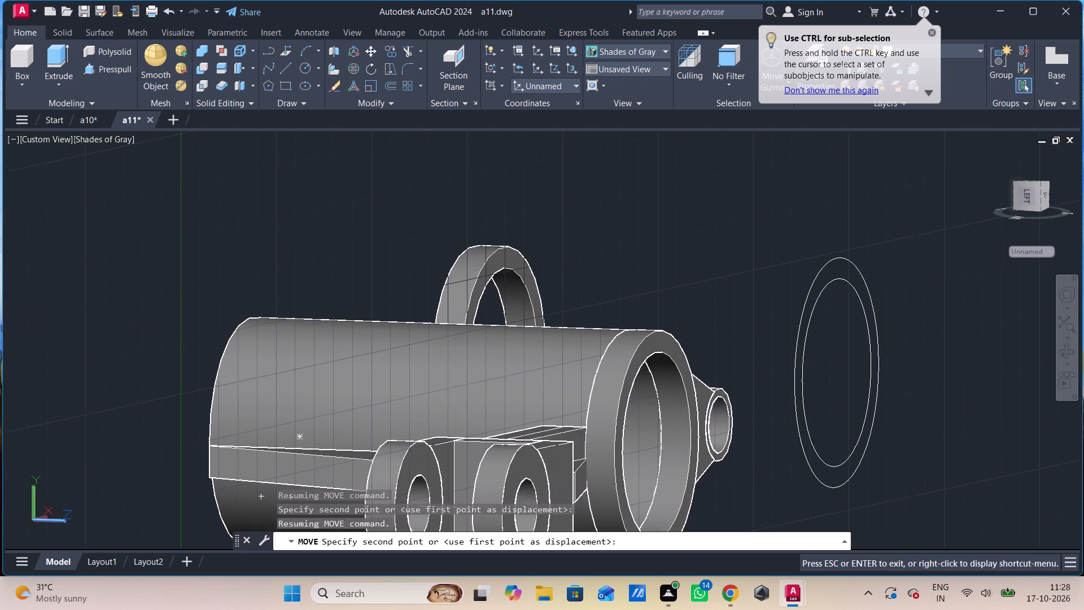
shift+middle_drag(214, 457, 298, 472)
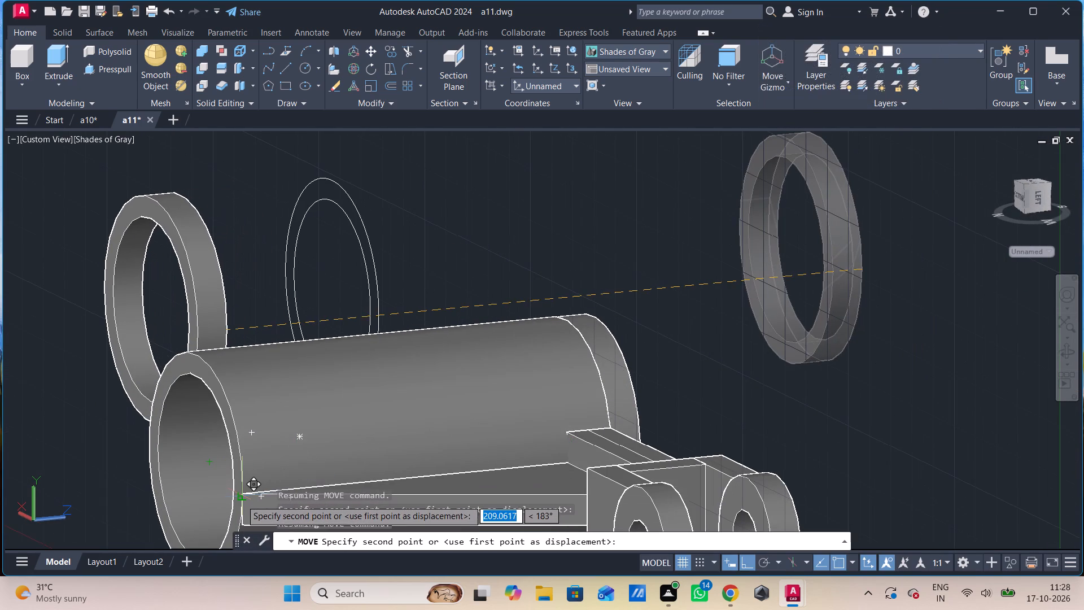
scroll(236, 504, up, 2)
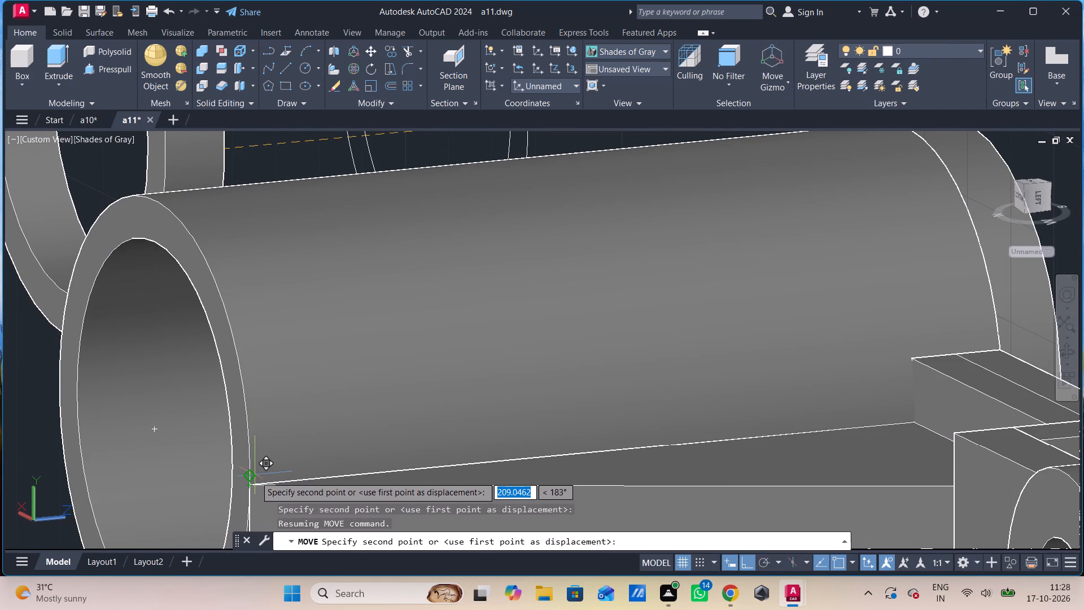
click(254, 479)
scroll(263, 501, down, 1)
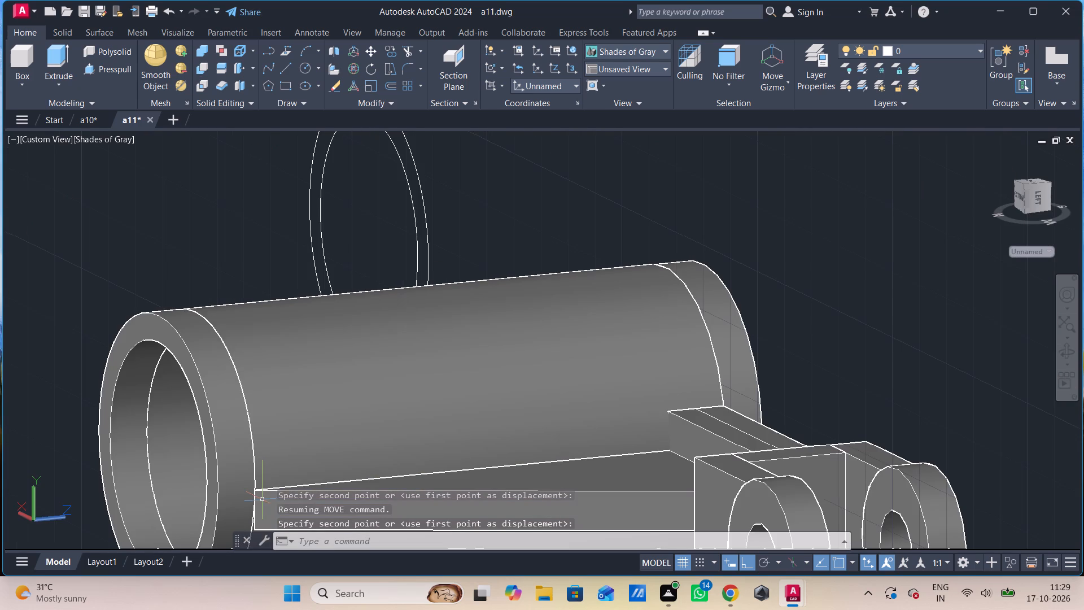
Erase the two concentric construction circles beside the model.
middle_drag(263, 501, 259, 477)
scroll(257, 468, down, 2)
shift+middle_drag(326, 487, 300, 494)
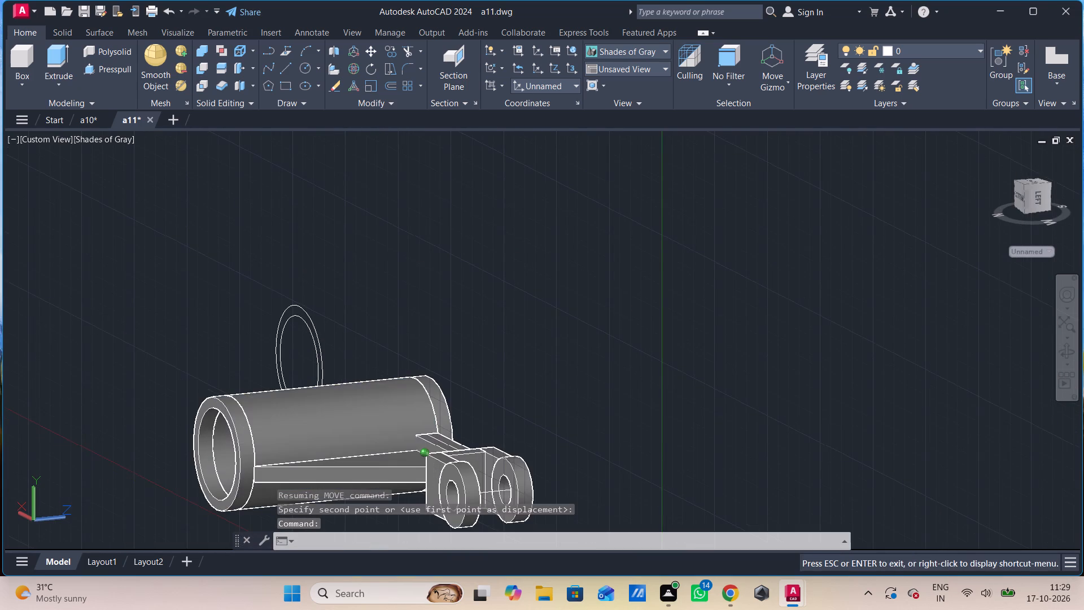
shift+middle_drag(300, 494, 276, 494)
shift+middle_drag(444, 442, 369, 442)
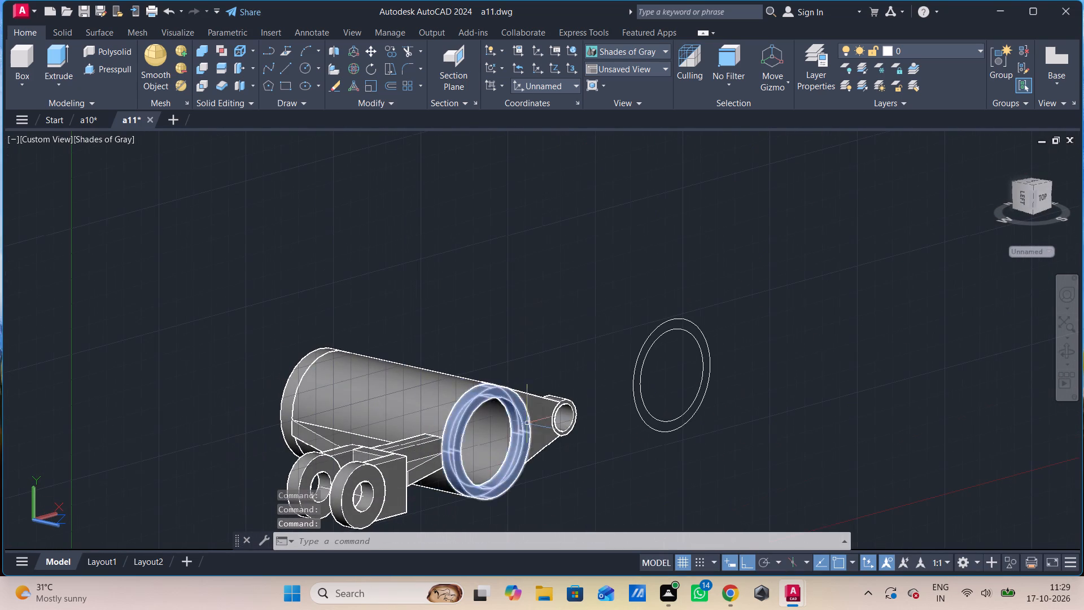
drag(707, 313, 732, 355)
drag(626, 459, 631, 459)
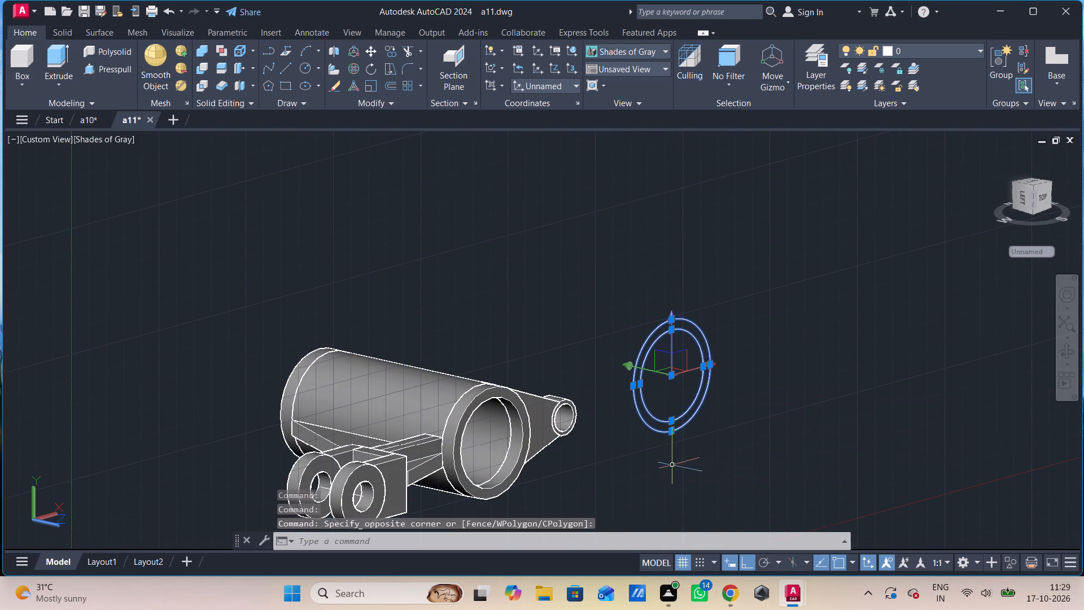
key(Delete)
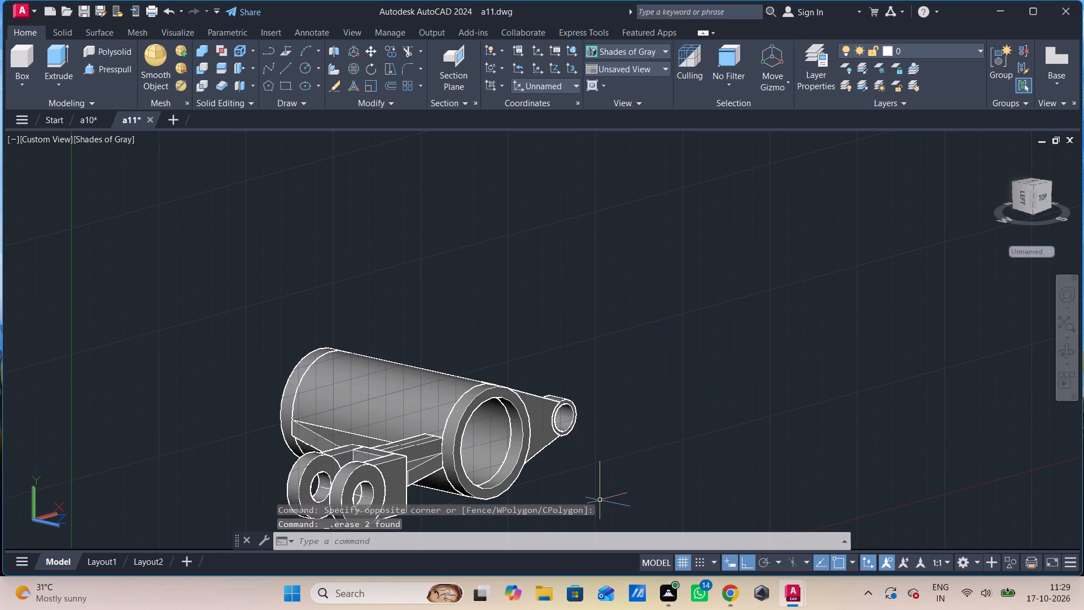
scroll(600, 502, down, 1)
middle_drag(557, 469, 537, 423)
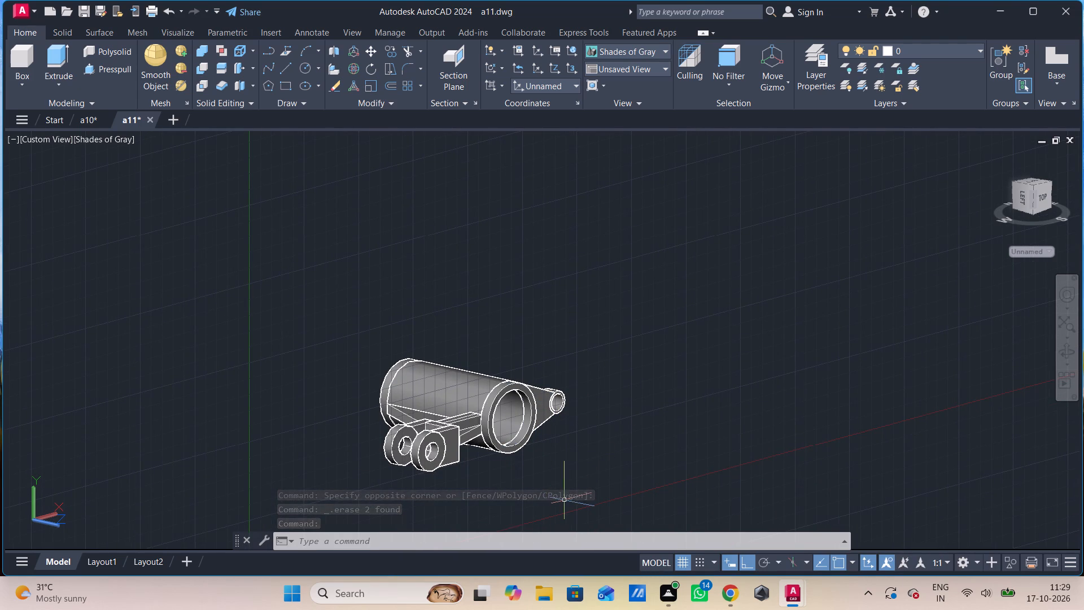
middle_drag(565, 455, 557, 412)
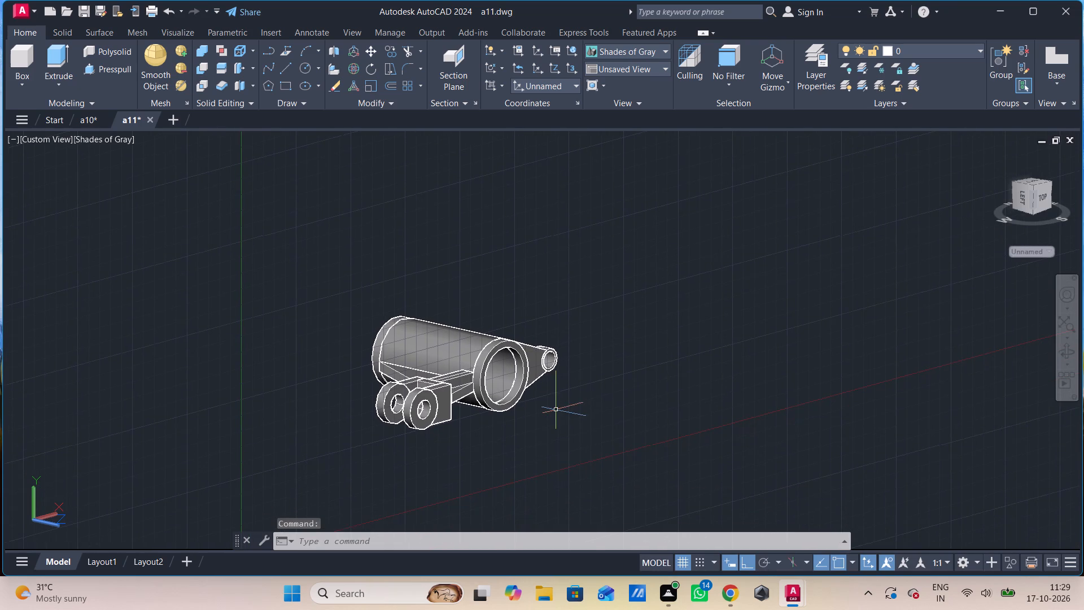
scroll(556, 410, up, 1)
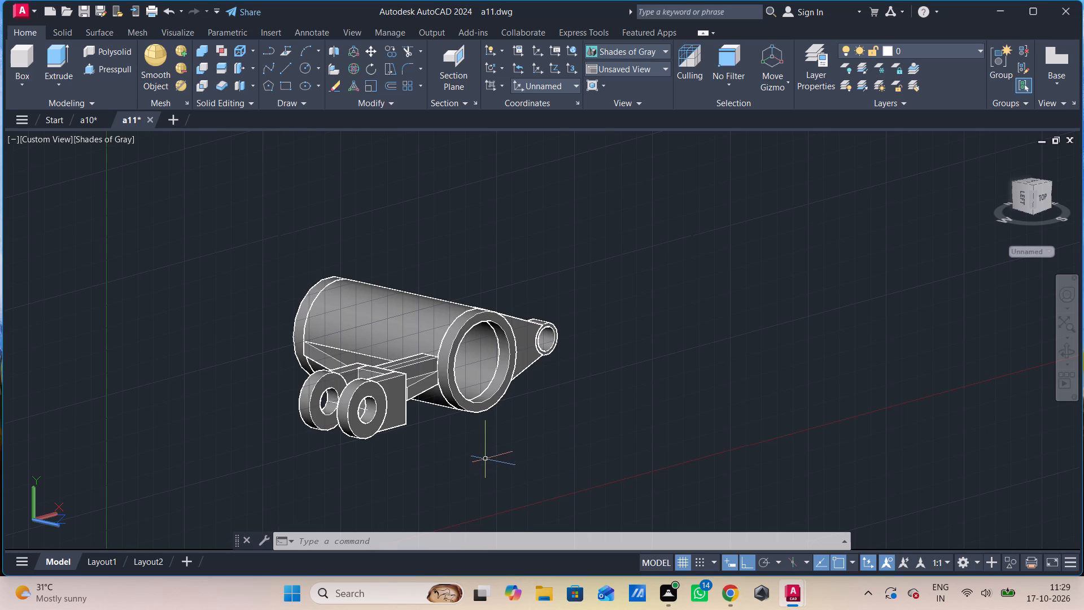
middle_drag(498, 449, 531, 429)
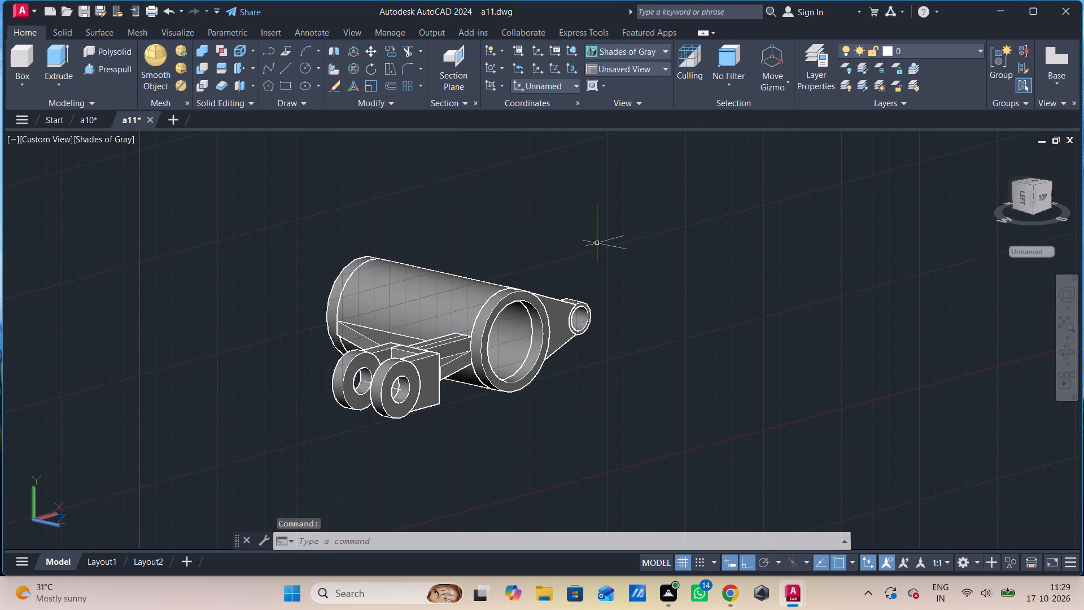
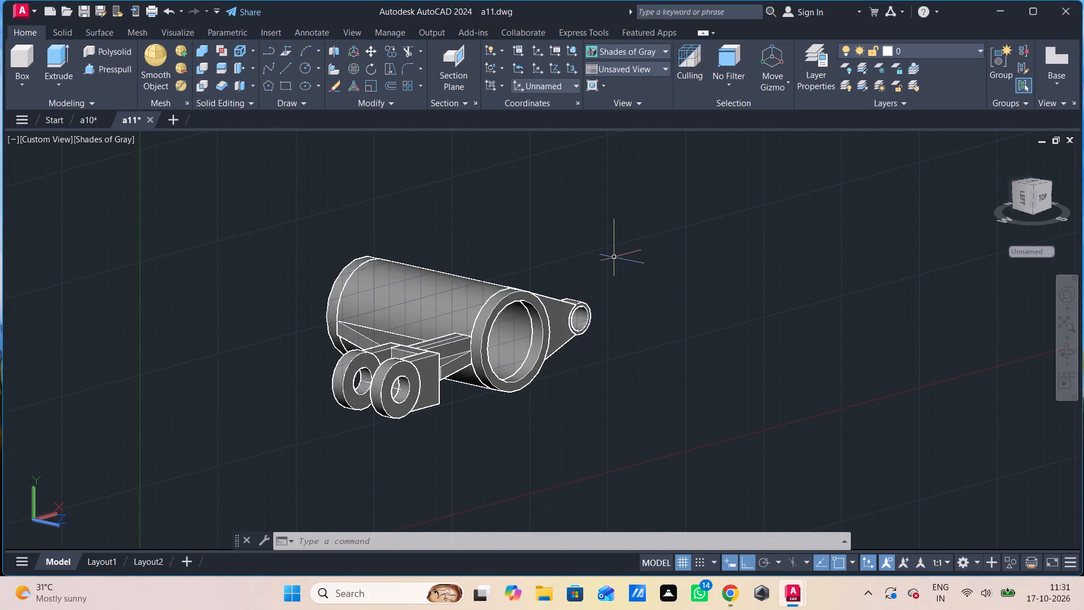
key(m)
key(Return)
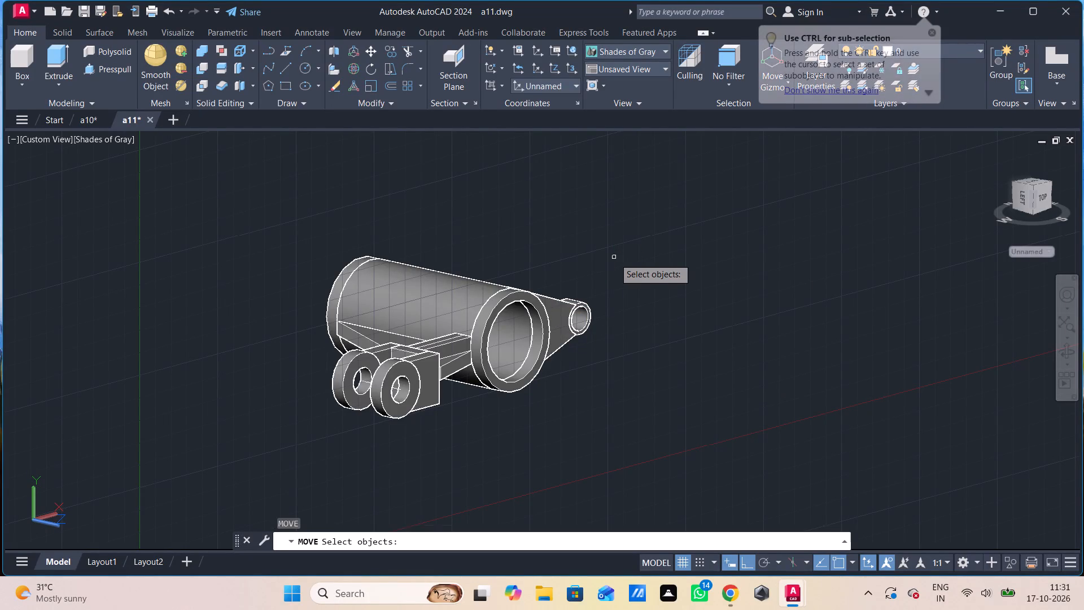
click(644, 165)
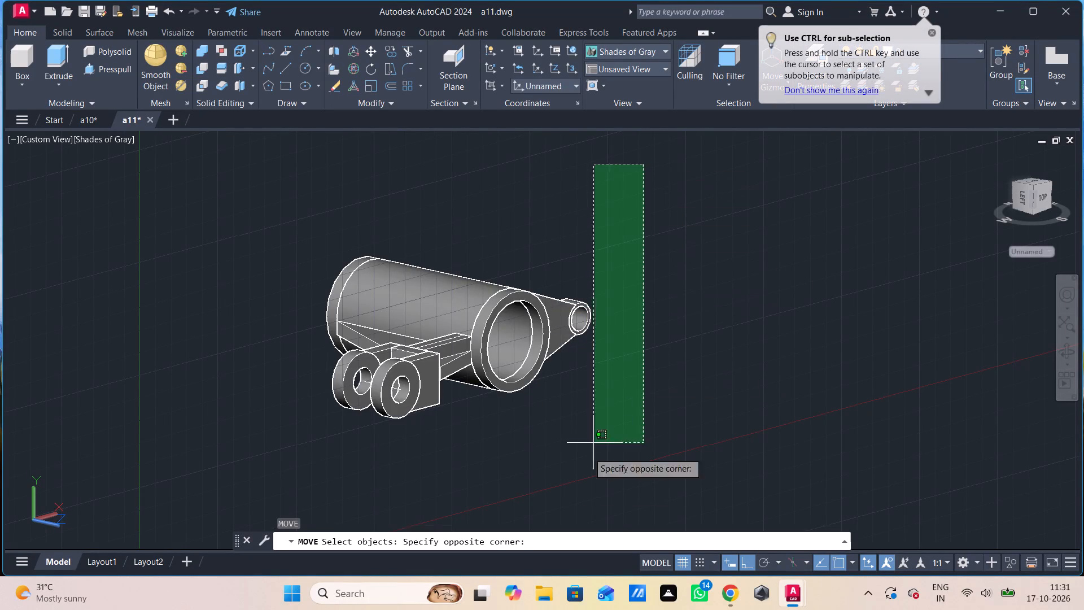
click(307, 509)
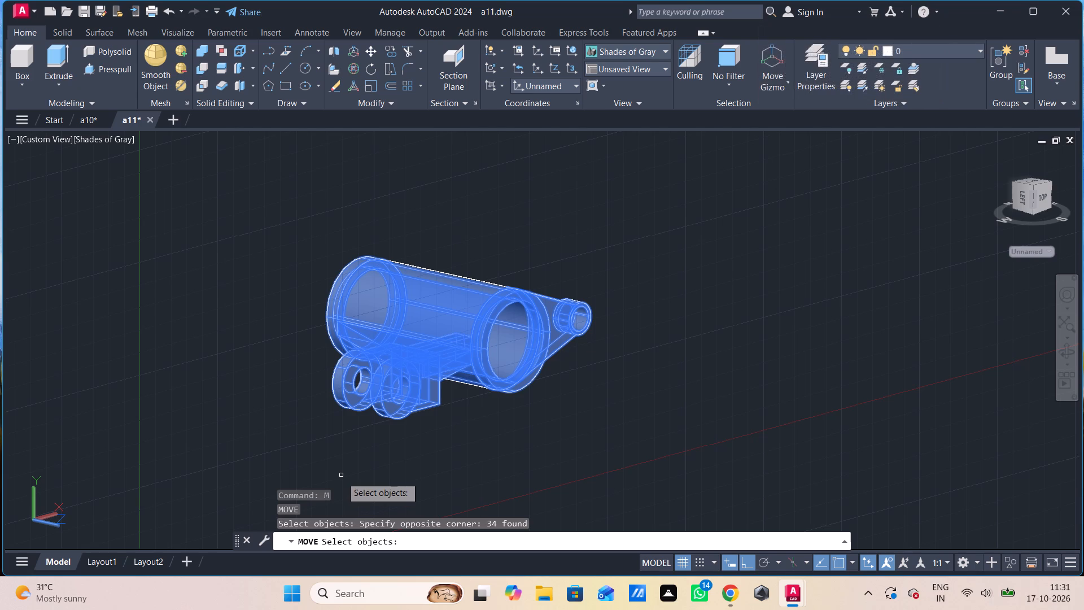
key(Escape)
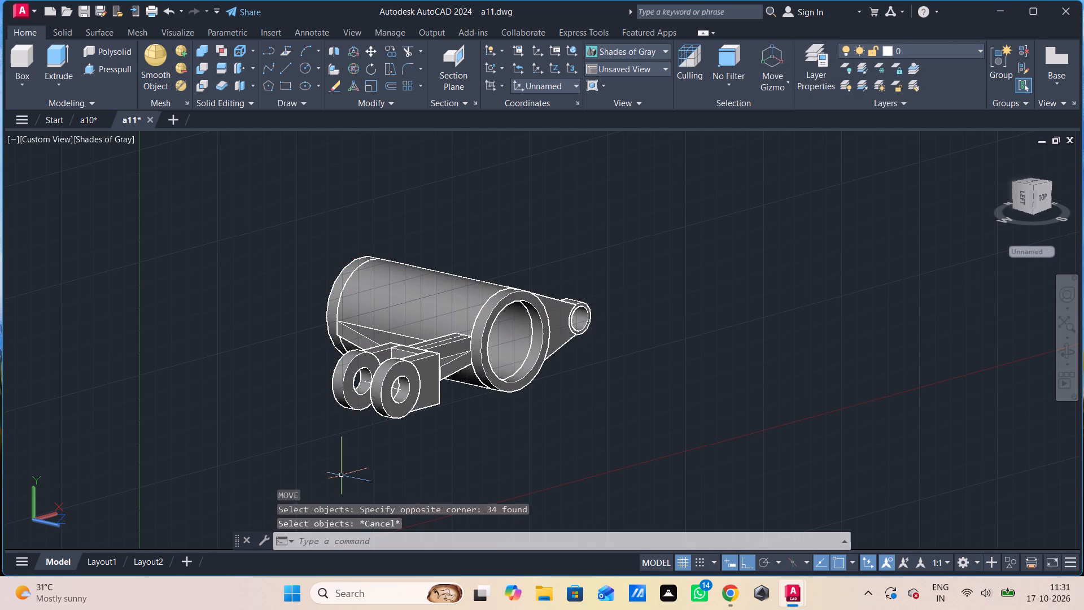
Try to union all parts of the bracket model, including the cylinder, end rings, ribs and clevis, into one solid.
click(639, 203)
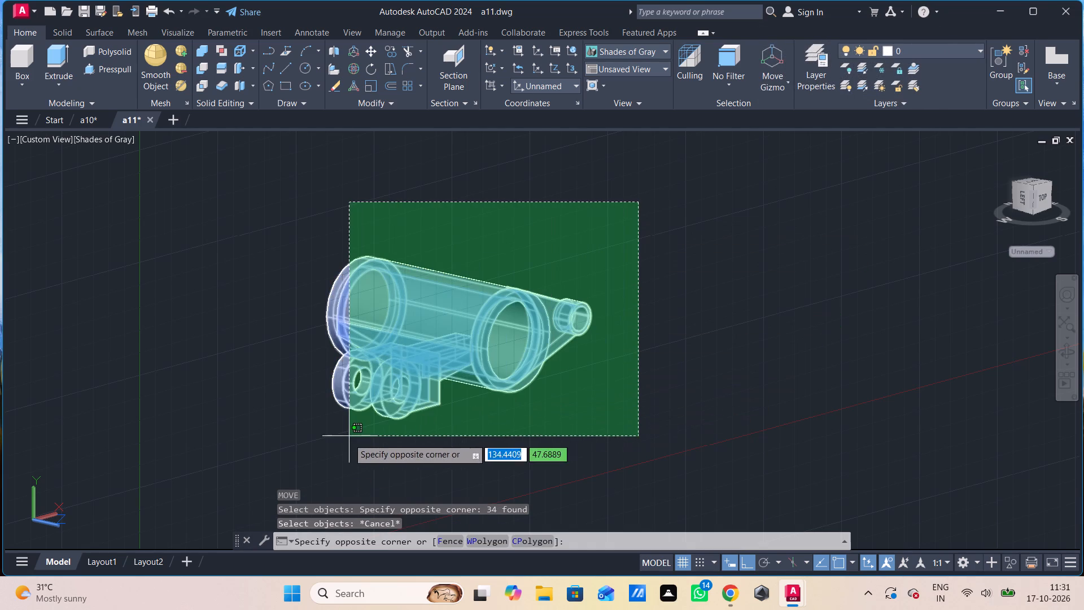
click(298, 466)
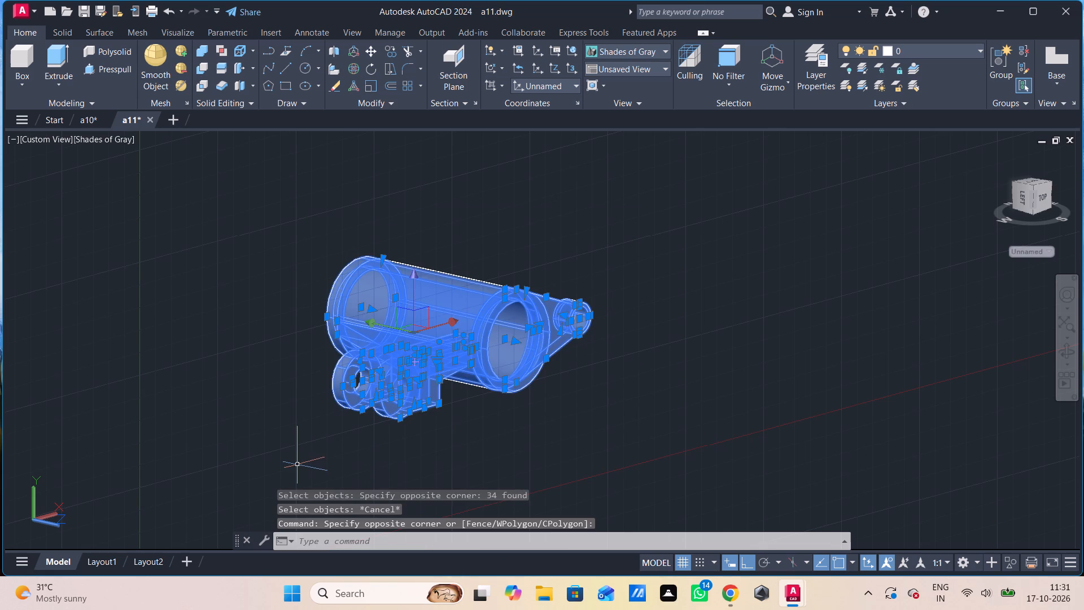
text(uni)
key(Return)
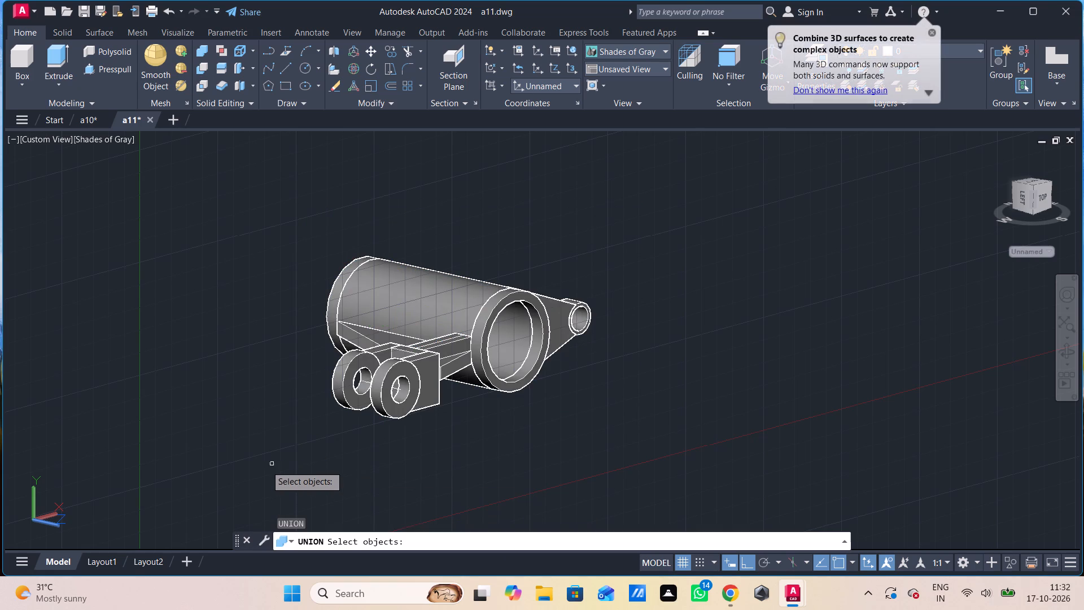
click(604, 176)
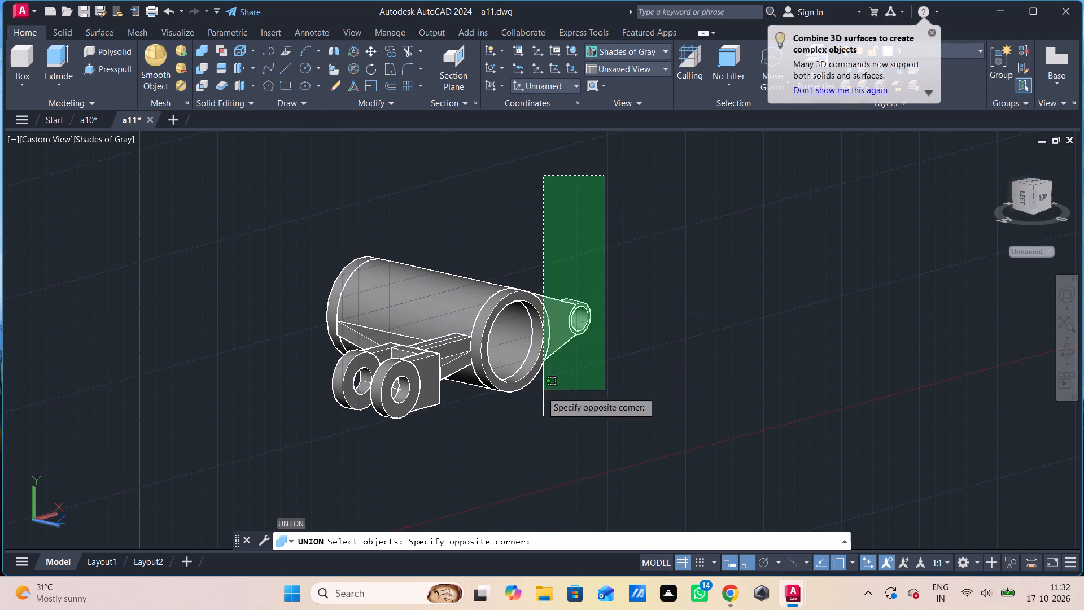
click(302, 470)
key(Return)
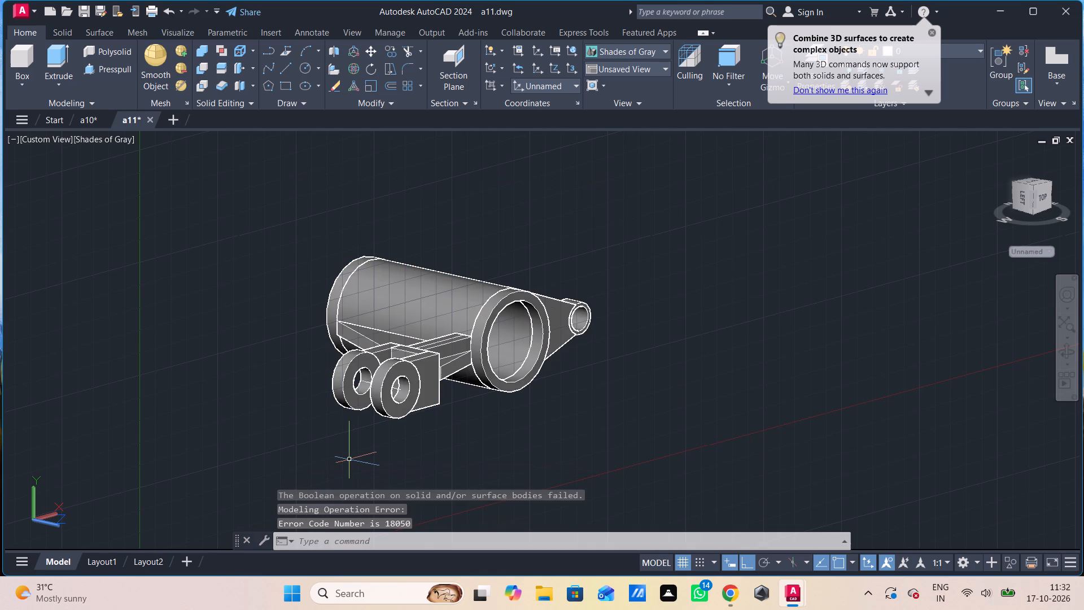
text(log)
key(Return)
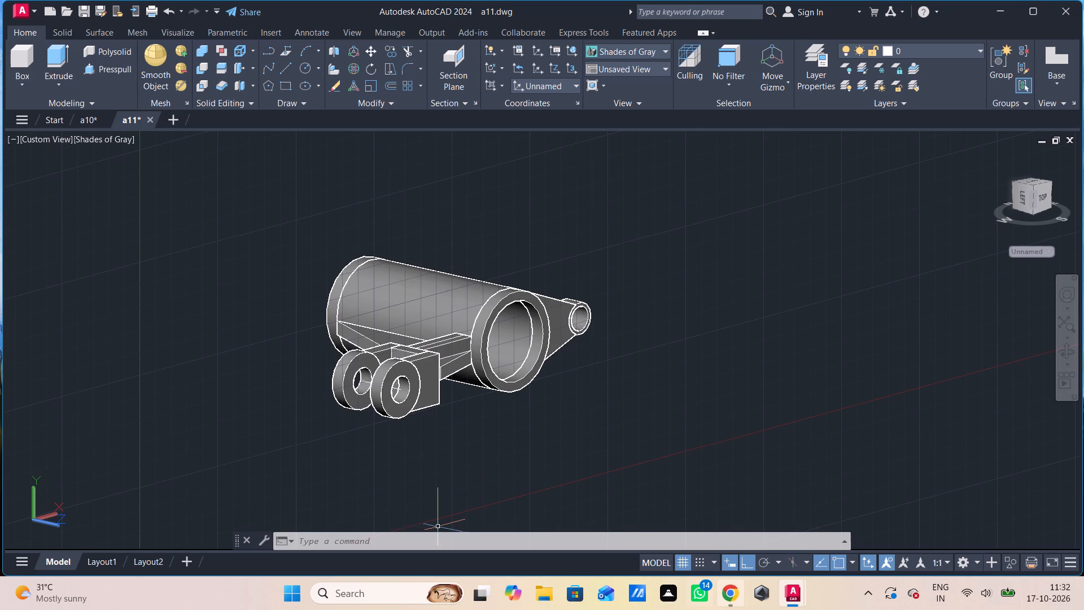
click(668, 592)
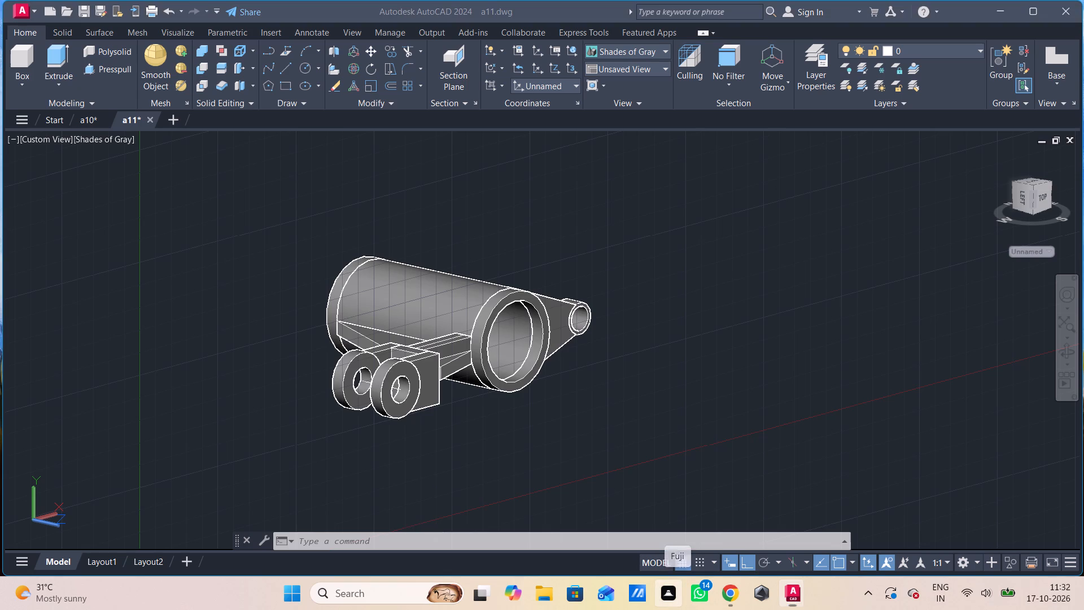
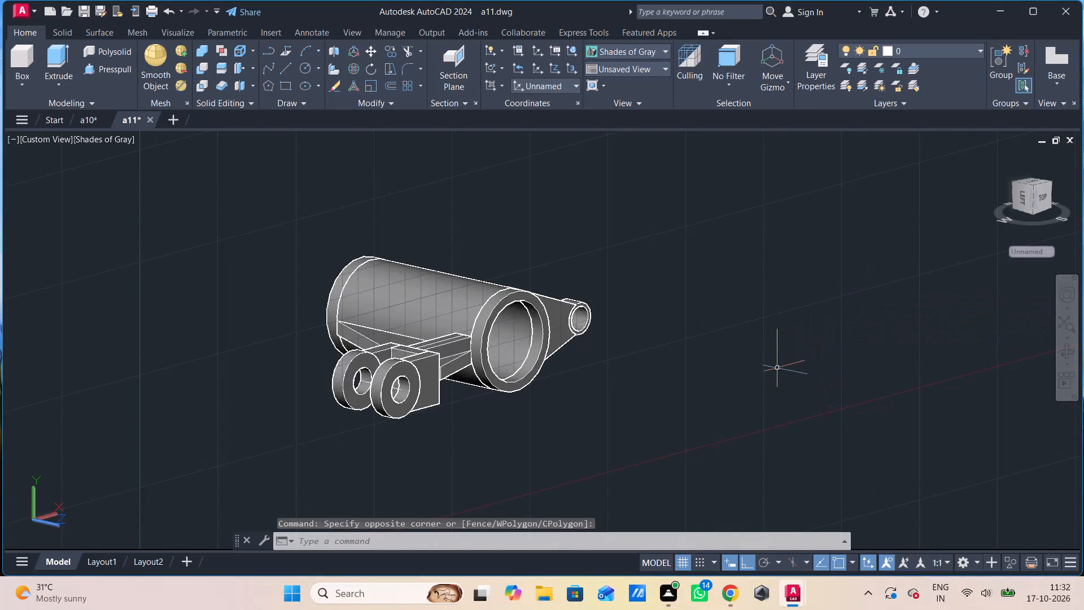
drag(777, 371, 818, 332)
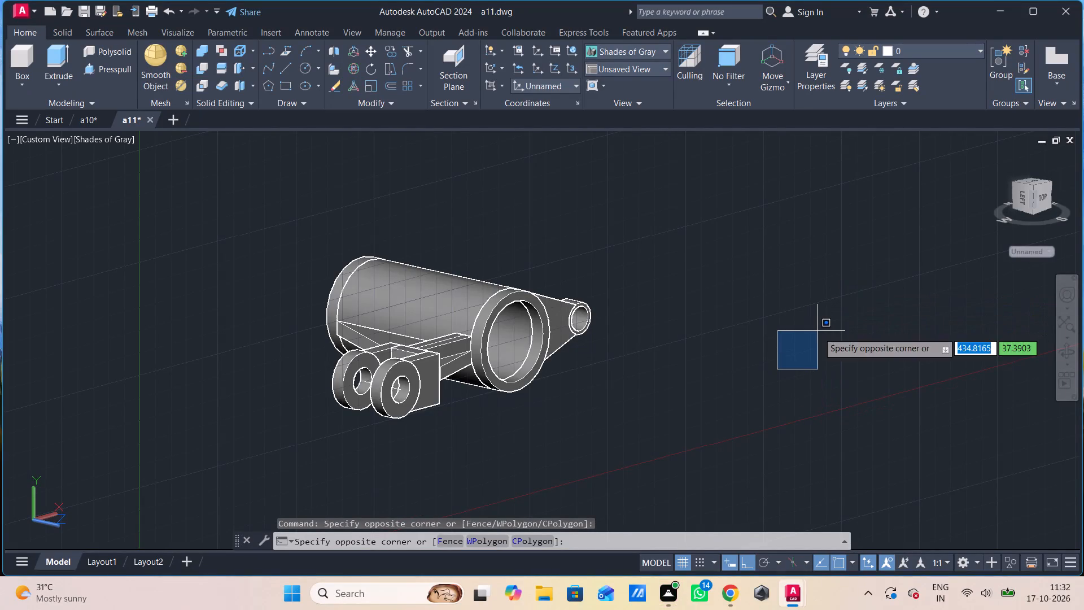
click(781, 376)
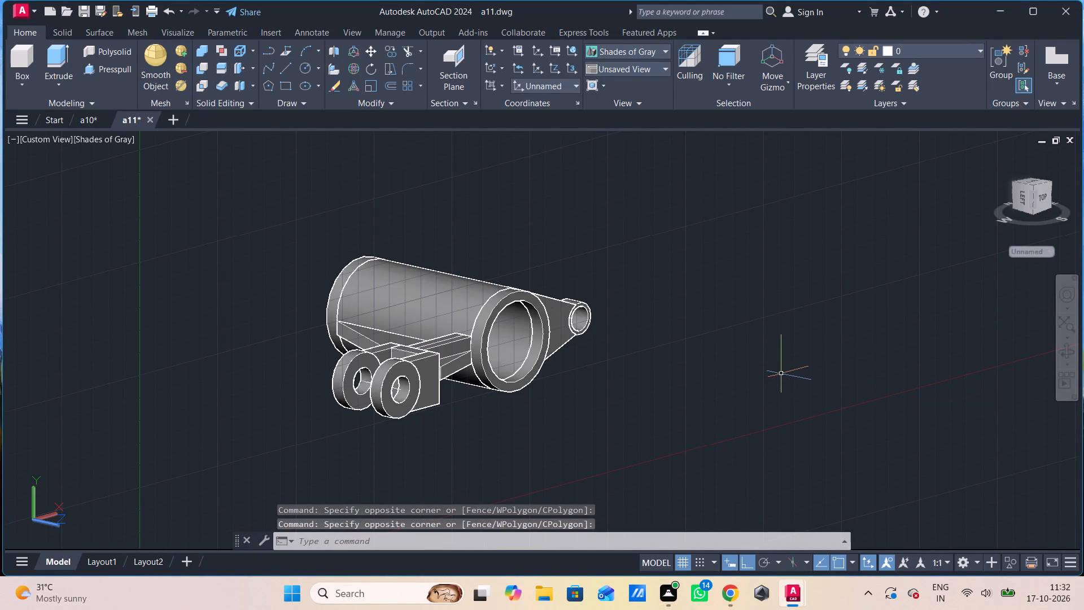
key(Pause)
Start a plot of the model with the AutoCAD PDF (High Quality Print).pc3 plotter and center the plot on the paper.
key(ctrl+p)
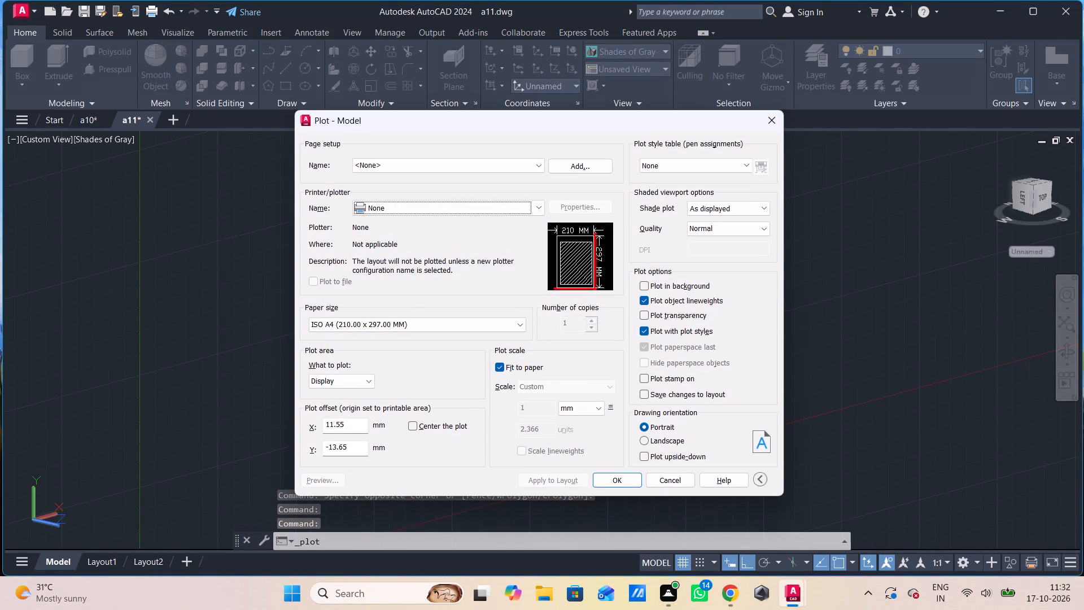
click(512, 208)
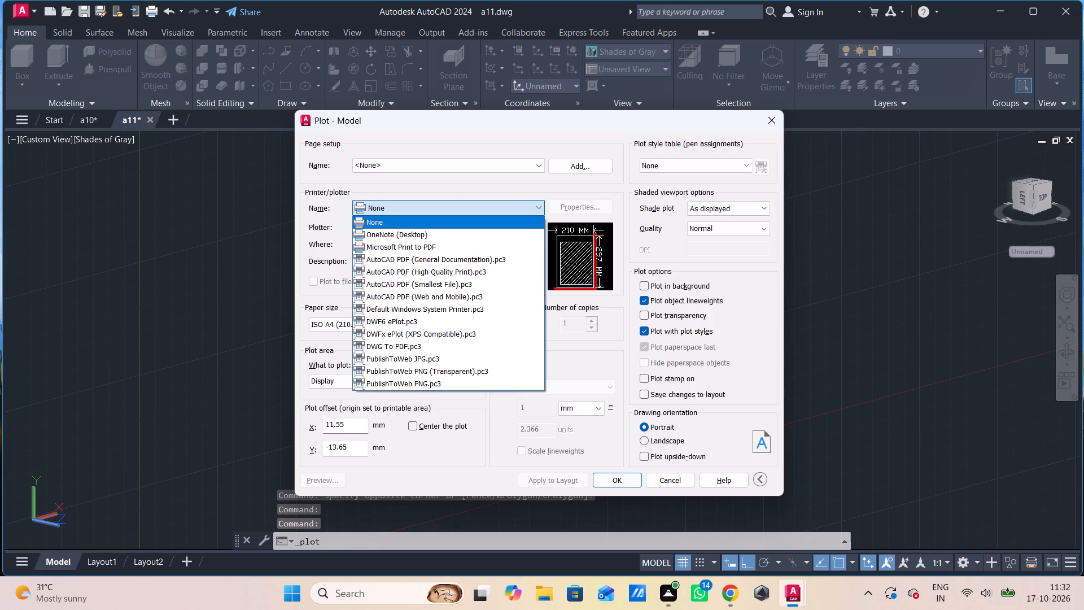
click(503, 274)
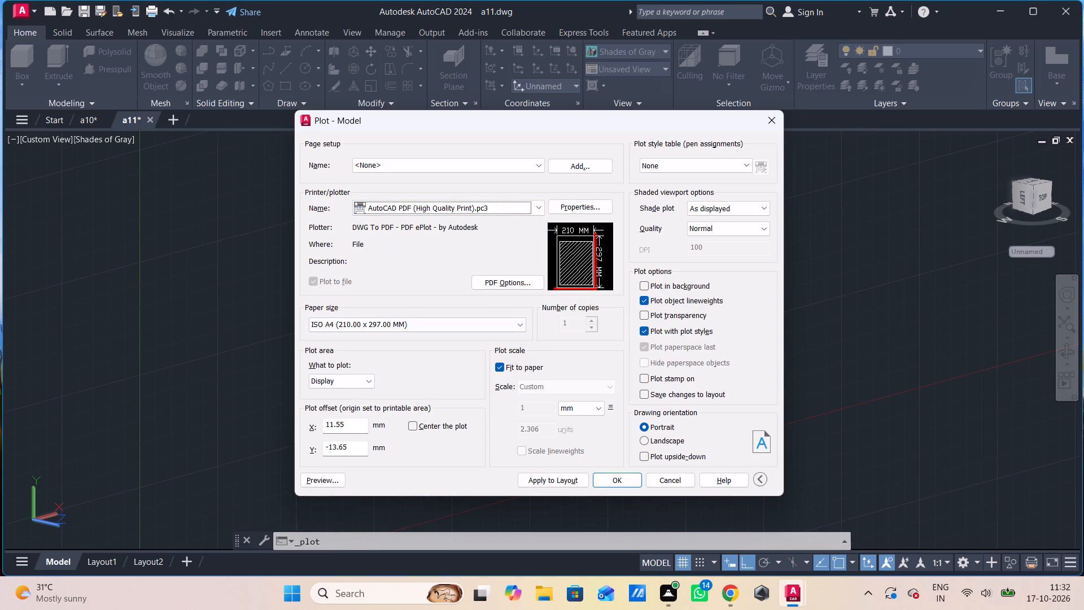
click(420, 434)
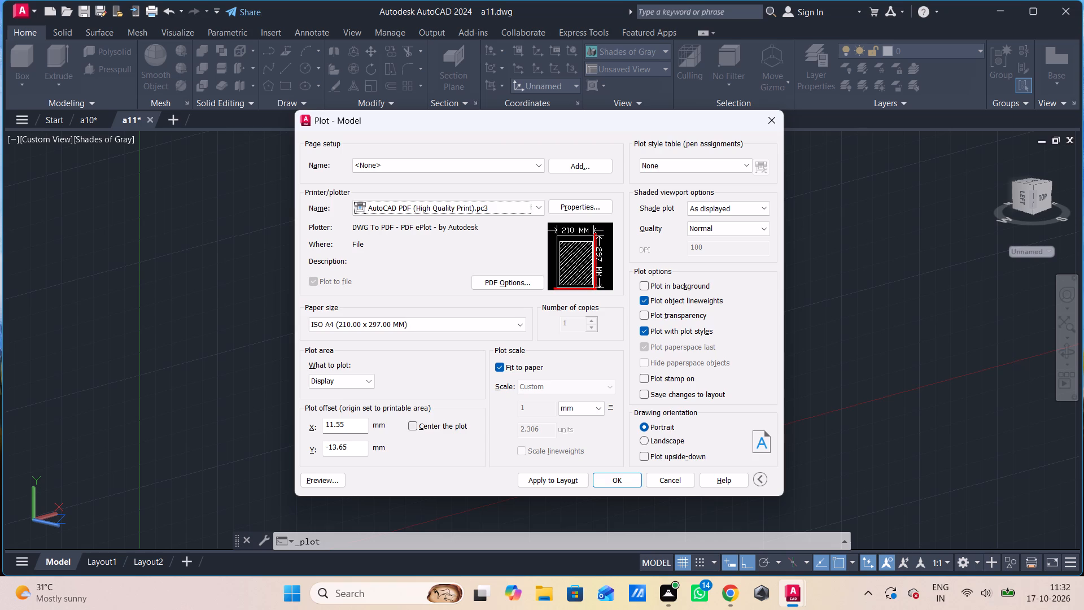
click(413, 425)
Set the plot area to a window enclosing the whole bracket model.
click(364, 376)
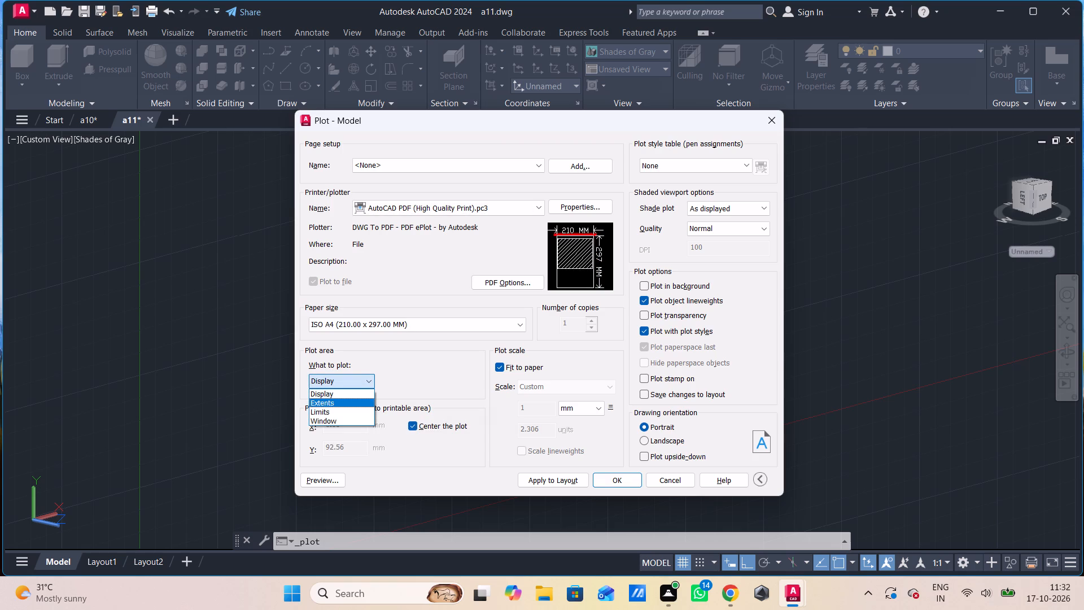
drag(366, 417, 370, 424)
middle_drag(478, 367, 526, 351)
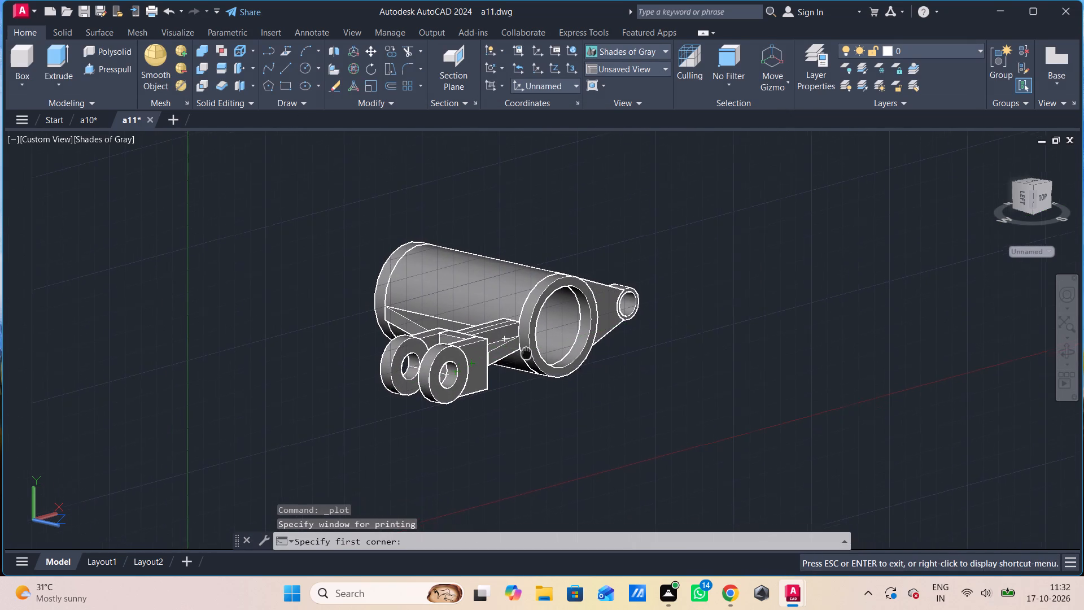
middle_drag(526, 351, 527, 348)
click(683, 168)
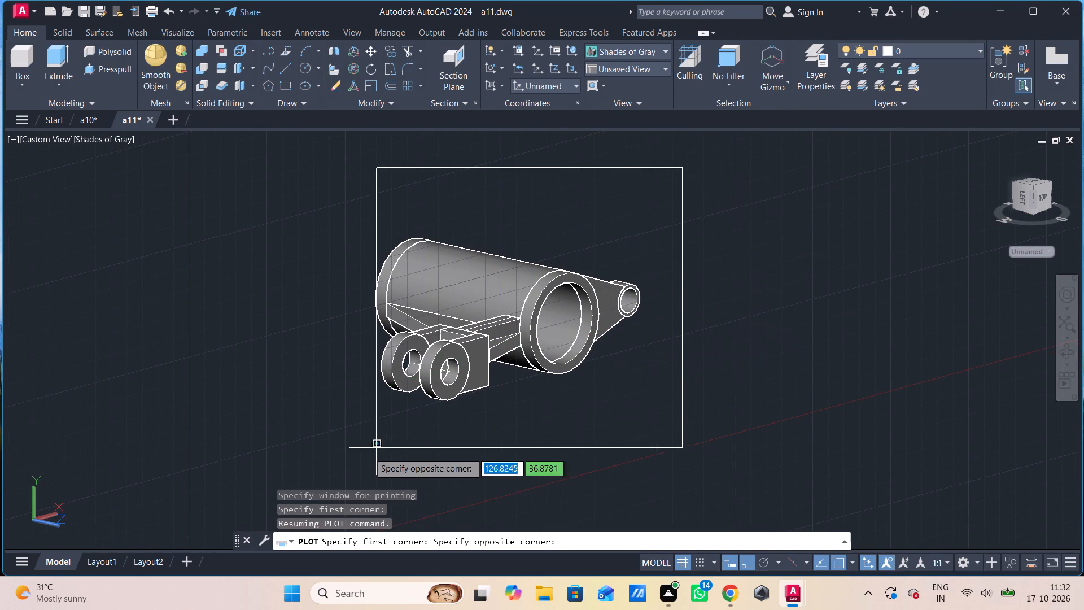
click(345, 460)
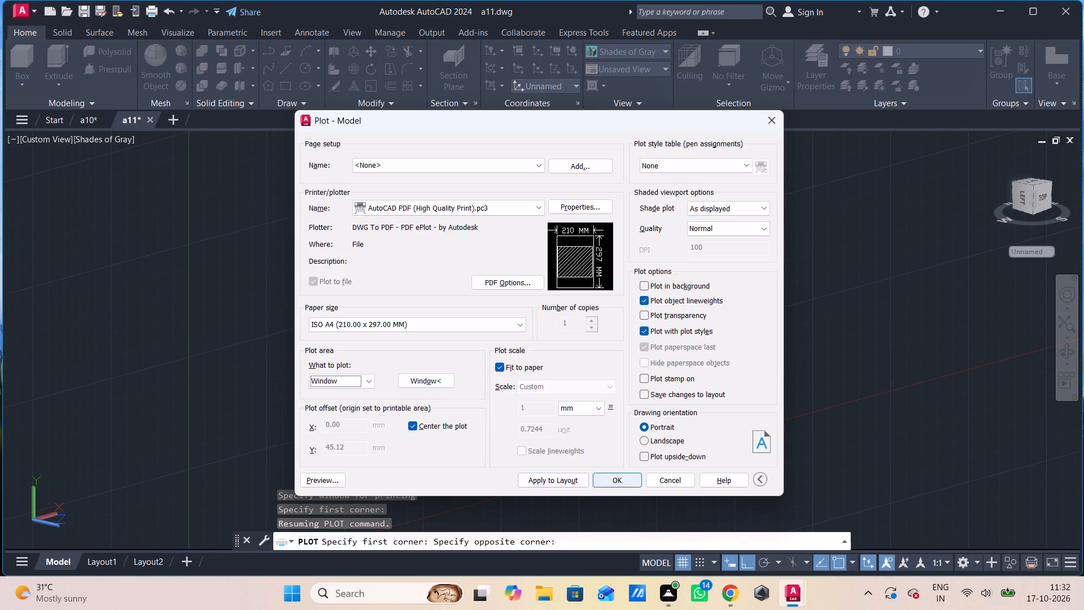
Preview the plot and output it to the CAD folder as a11-Model.pdf.
click(311, 481)
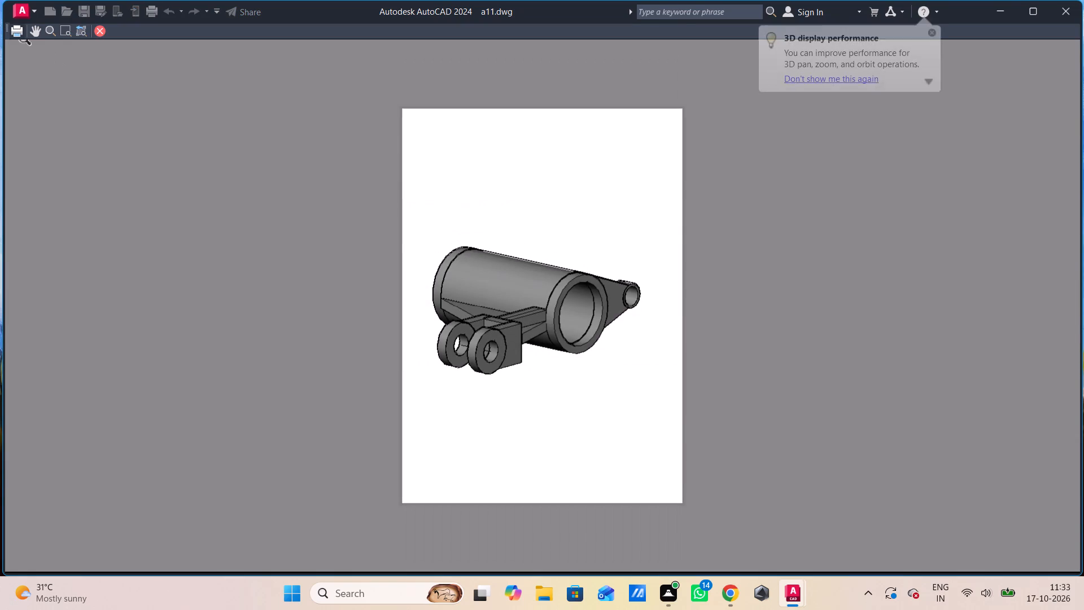
click(18, 28)
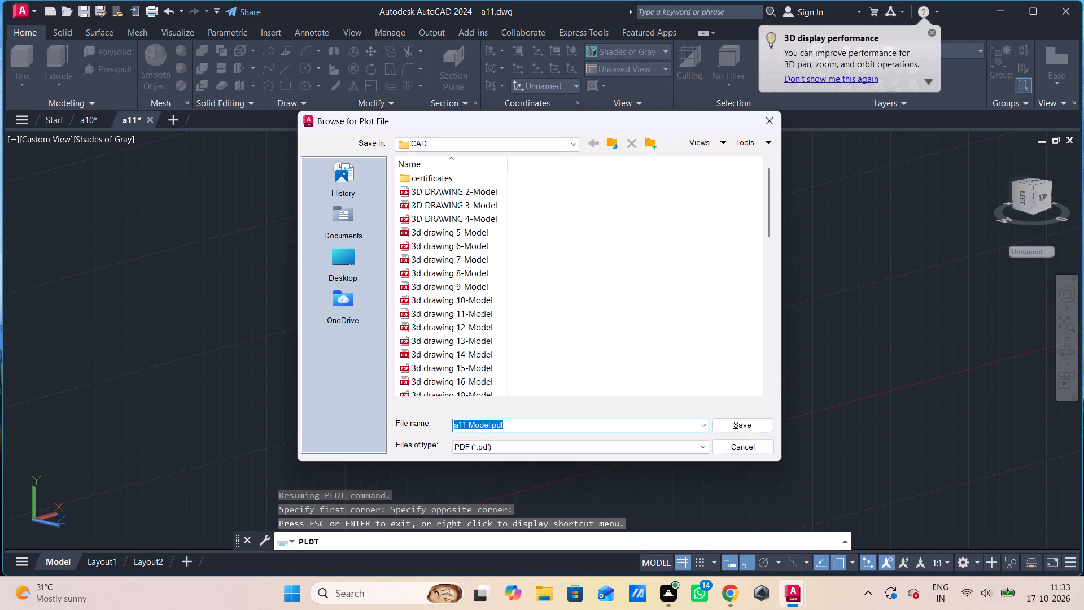
click(737, 426)
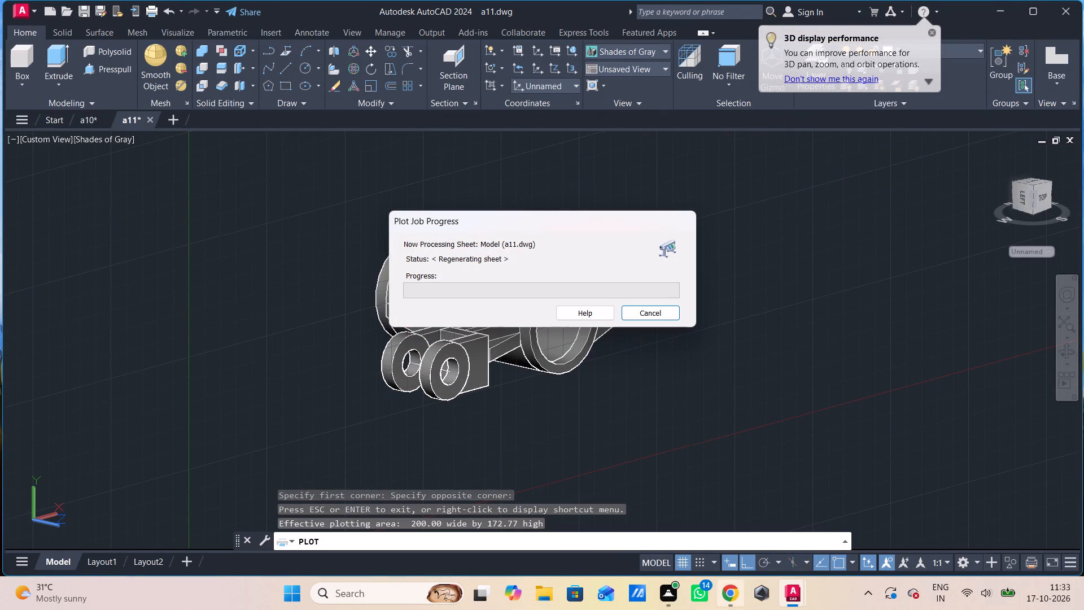